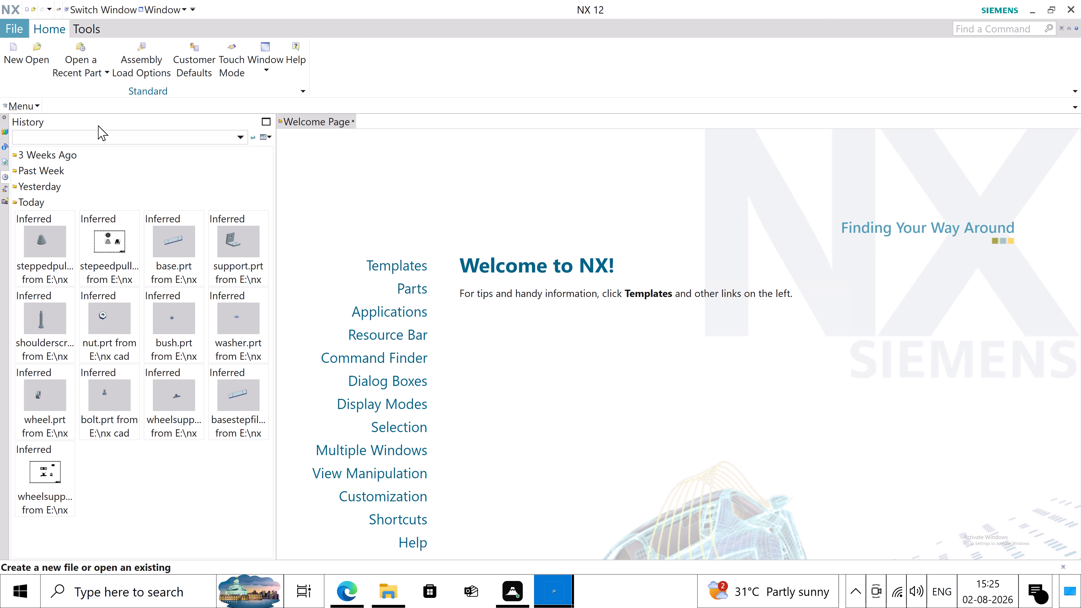
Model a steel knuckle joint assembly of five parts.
Start a new journal recording and browse for its save location to the folder "nx cad files 01-08-2026" on drive E.
left_click(26, 102)
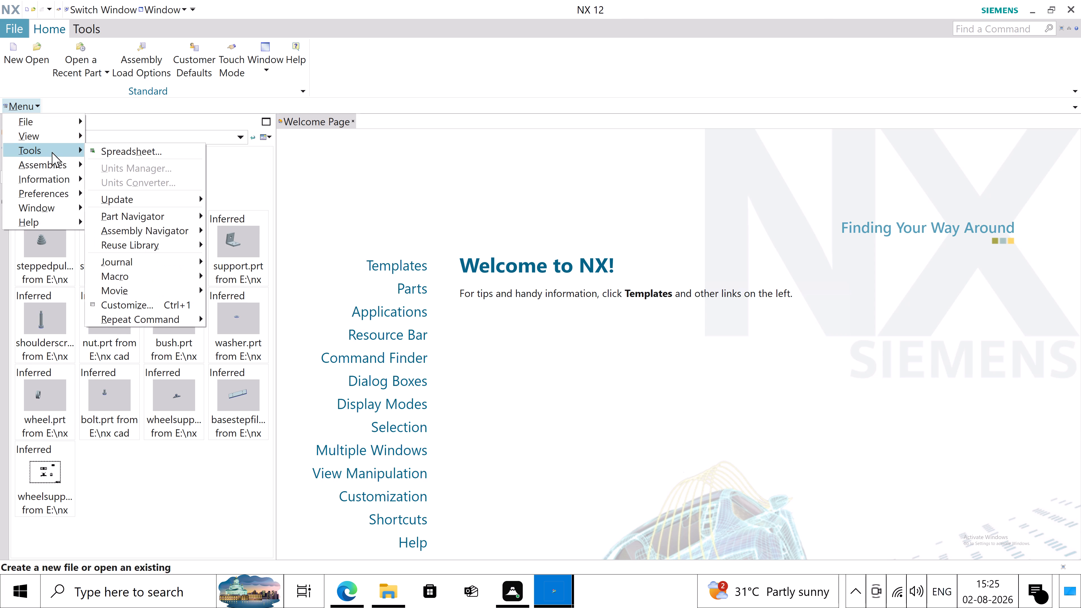
left_click(69, 152)
left_click(167, 256)
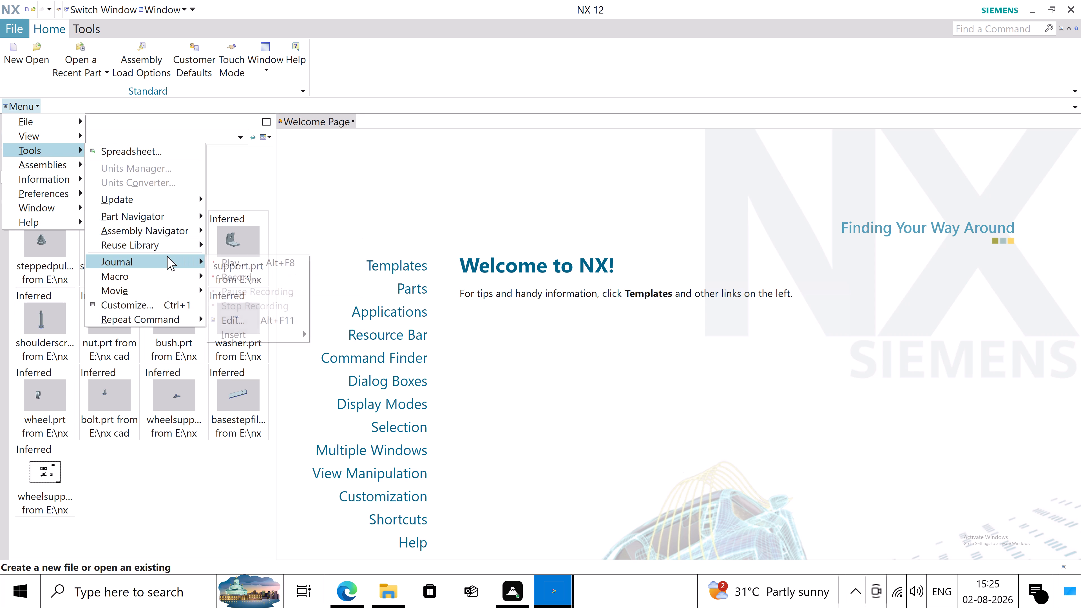
left_click(240, 272)
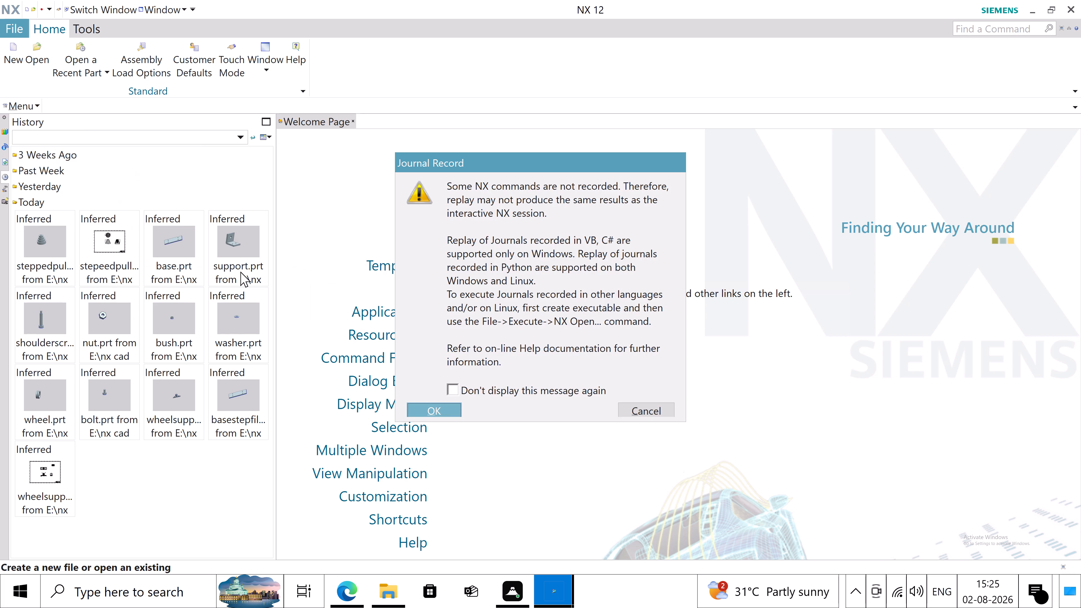
left_click(435, 413)
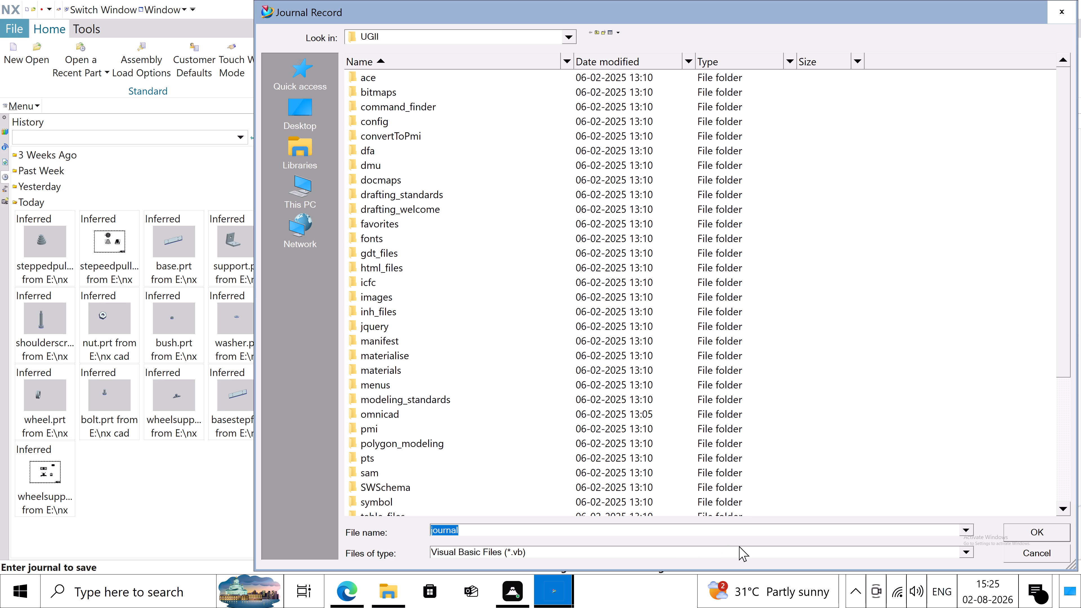
left_click(299, 188)
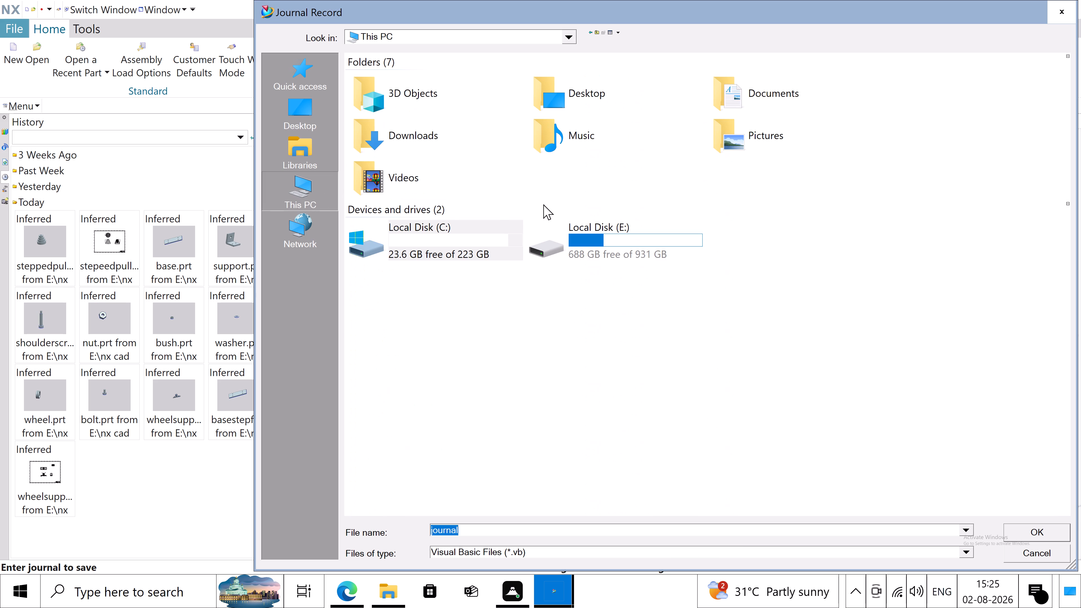
double_click(582, 236)
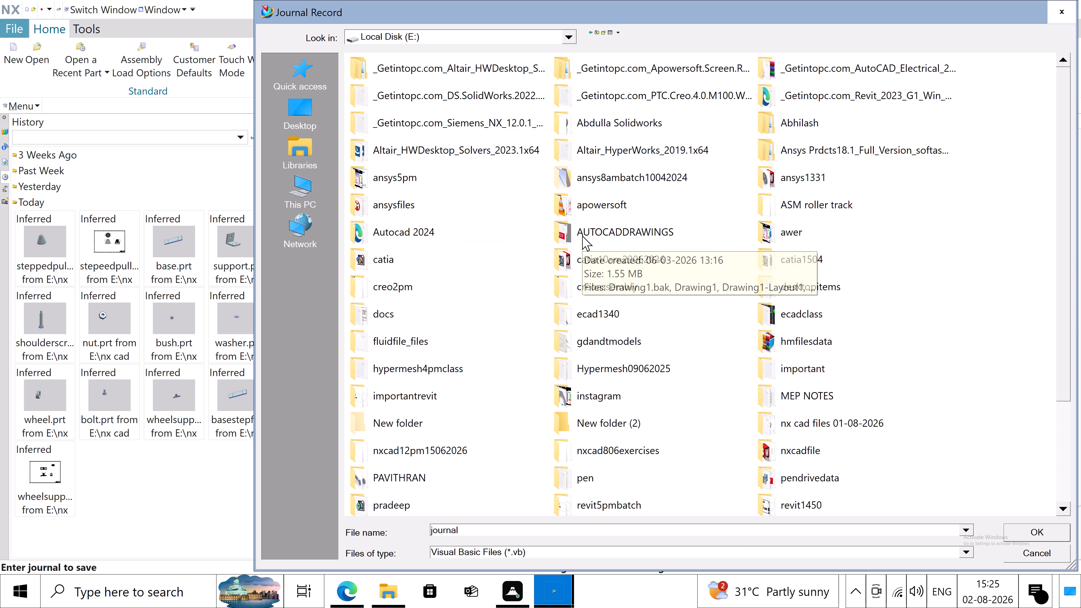
double_click(784, 424)
right_click(527, 186)
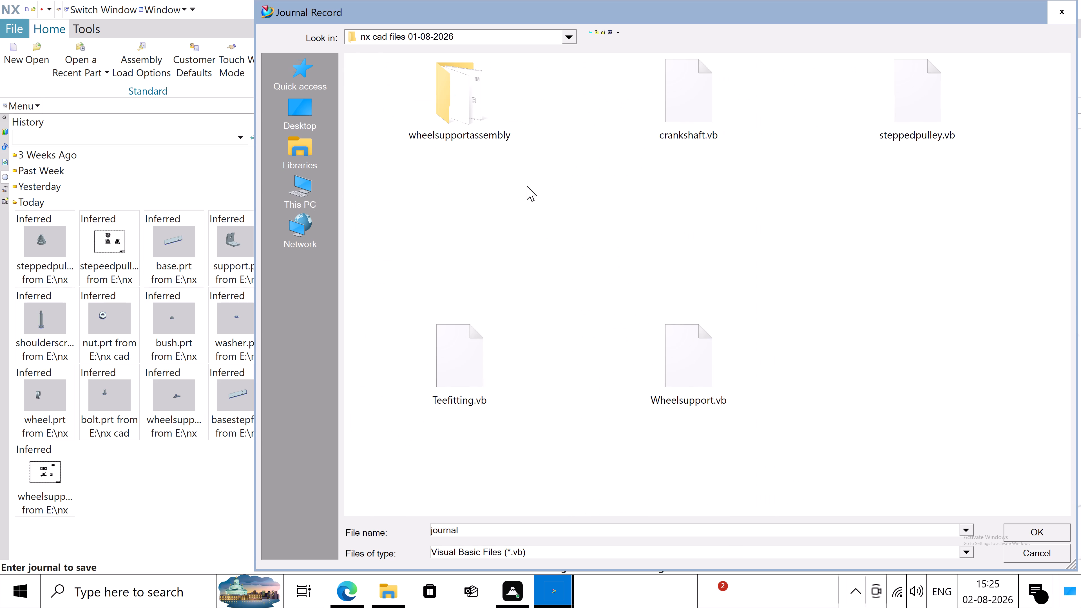
Create a new folder named knucklejoint inside "nx cad files 01-08-2026" and open it.
left_click(602, 33)
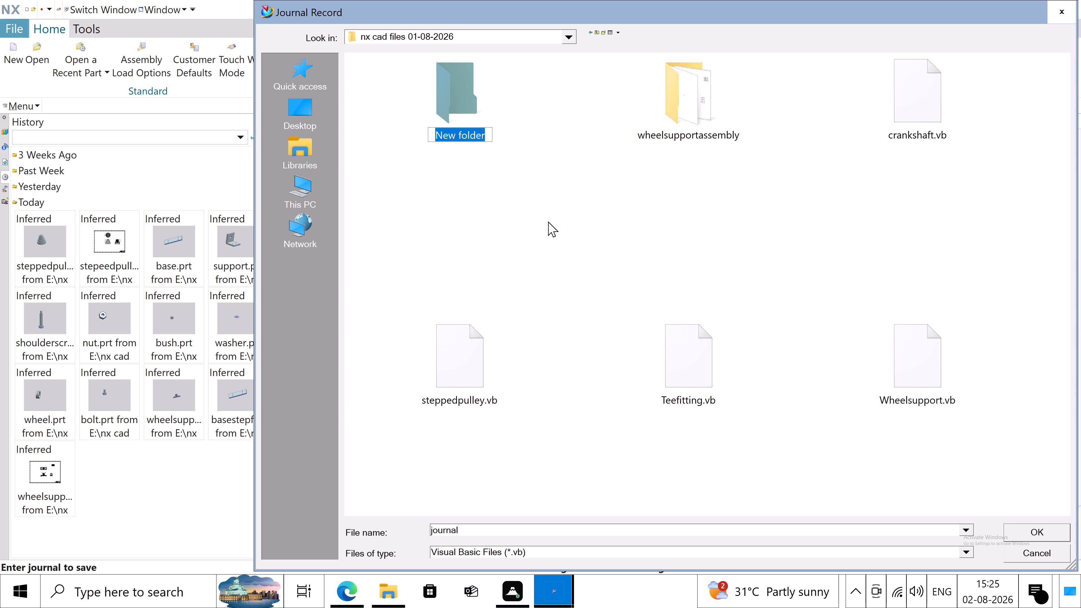
type("knuckle")
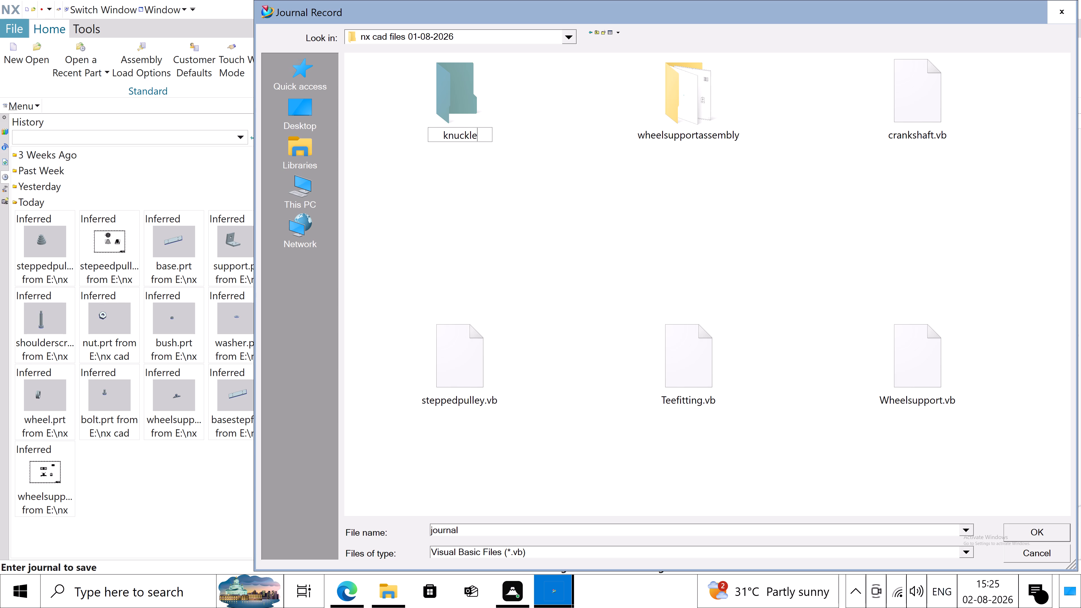
key("h")
key("BackSpace")
type("joint")
key("Return")
key("Return")
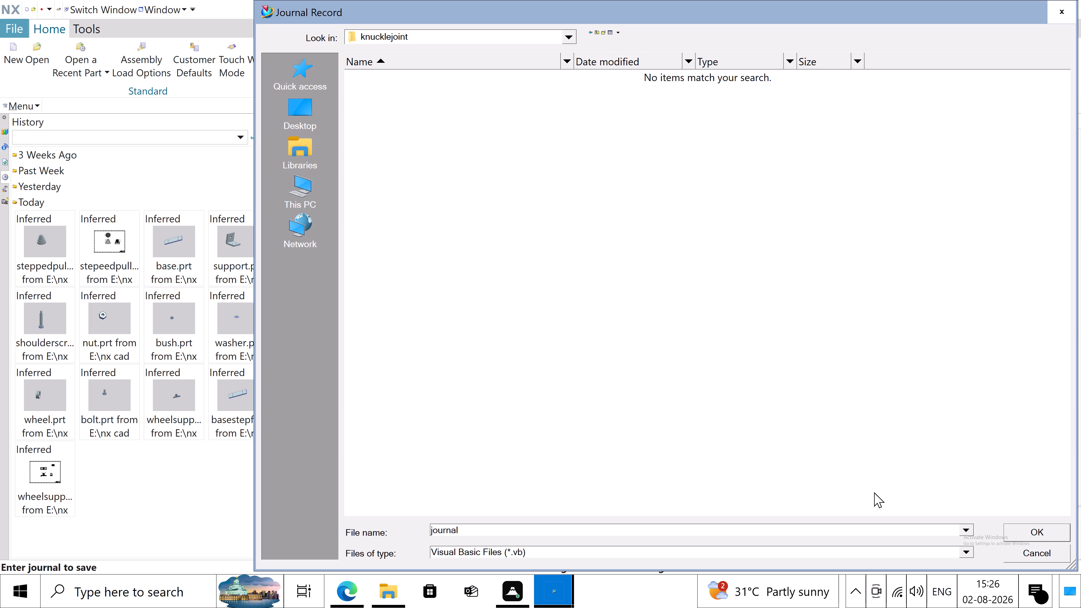
Name the Visual Basic journal file knucklejoint and begin recording to it.
left_click(955, 530)
type("knuckle")
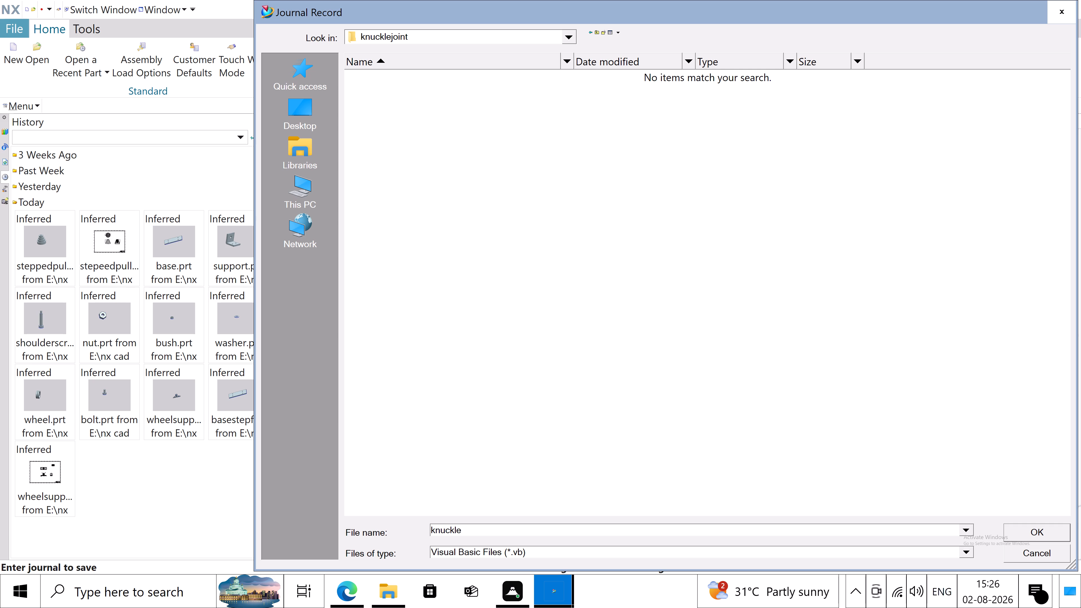
type("joint")
key("Return")
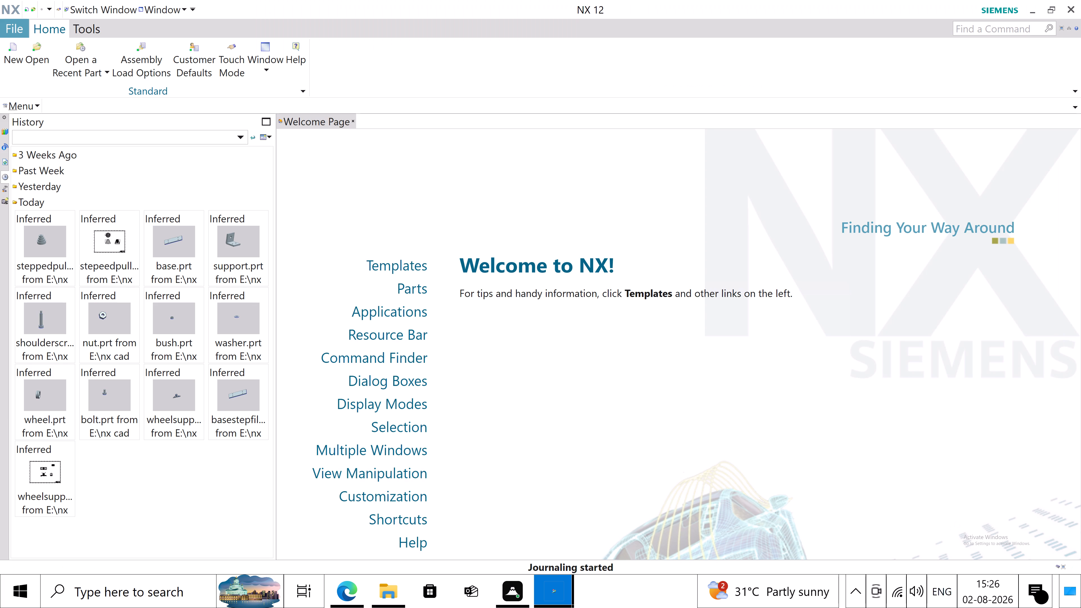
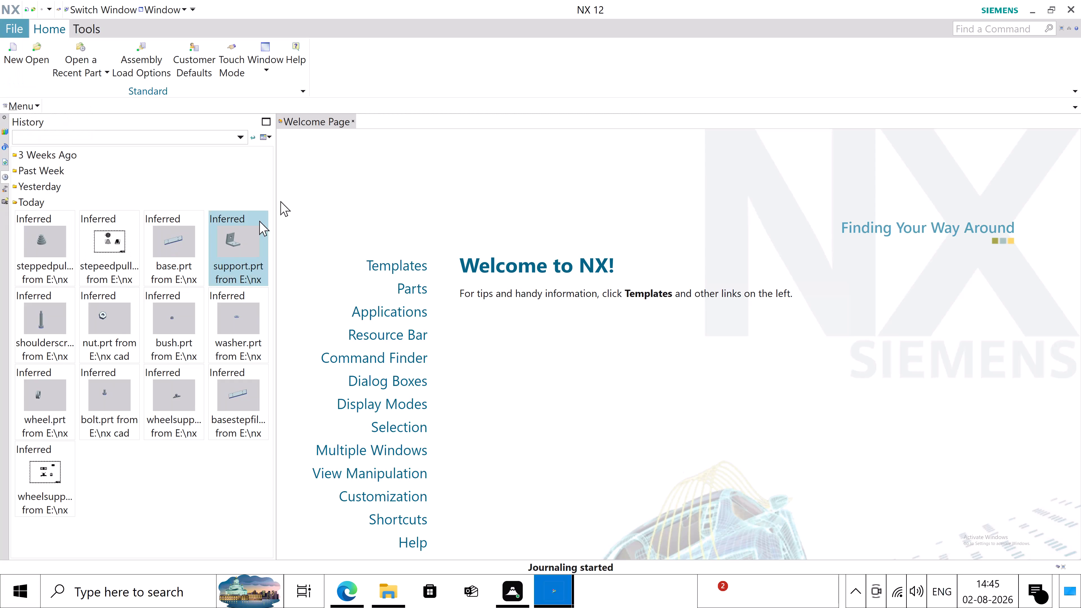
Start a new file from the millimetre Model template and name it pin.prt.
left_click(15, 59)
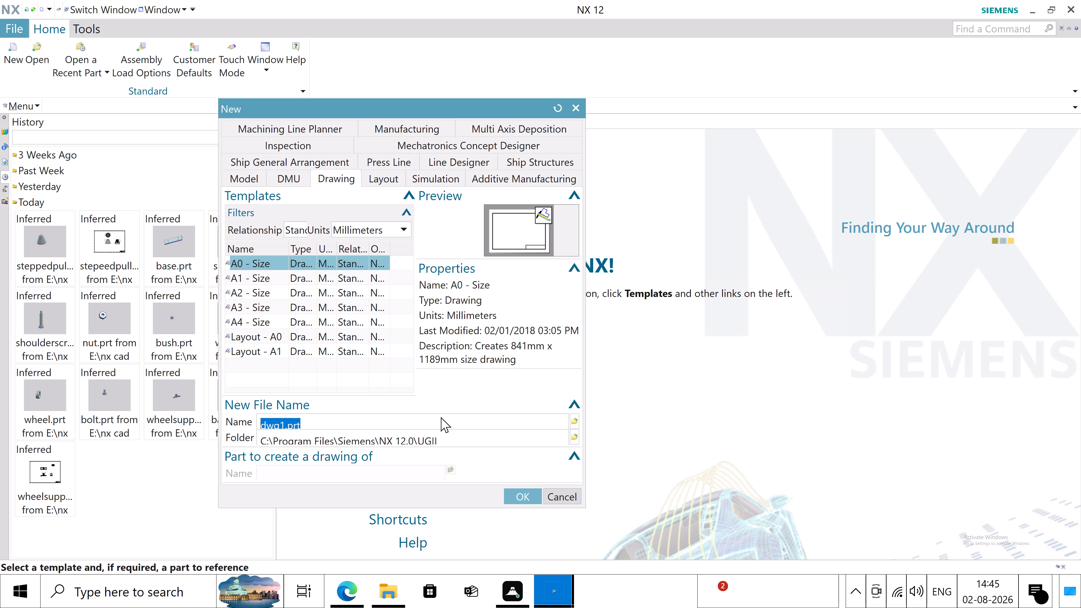
left_click(245, 173)
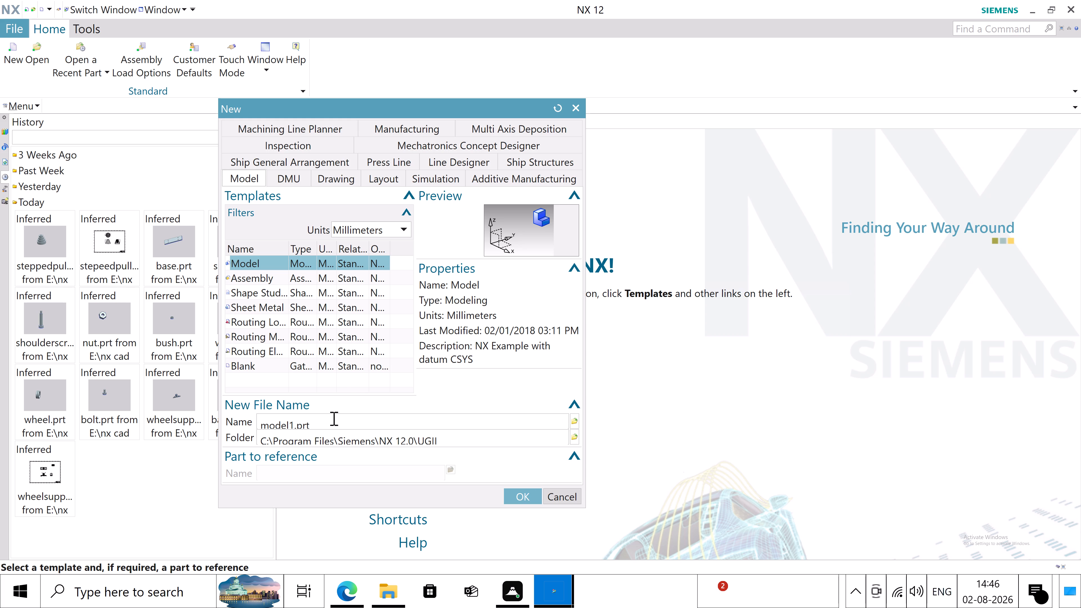
left_click(314, 424)
left_click_drag(322, 422, 191, 410)
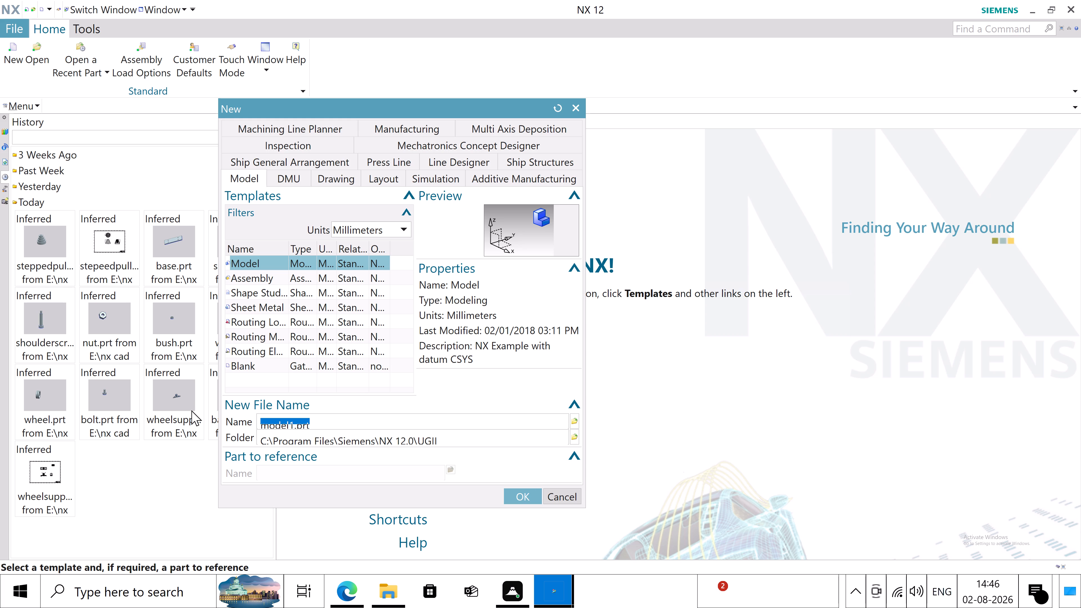
type("pin")
key("Delete")
key("Delete")
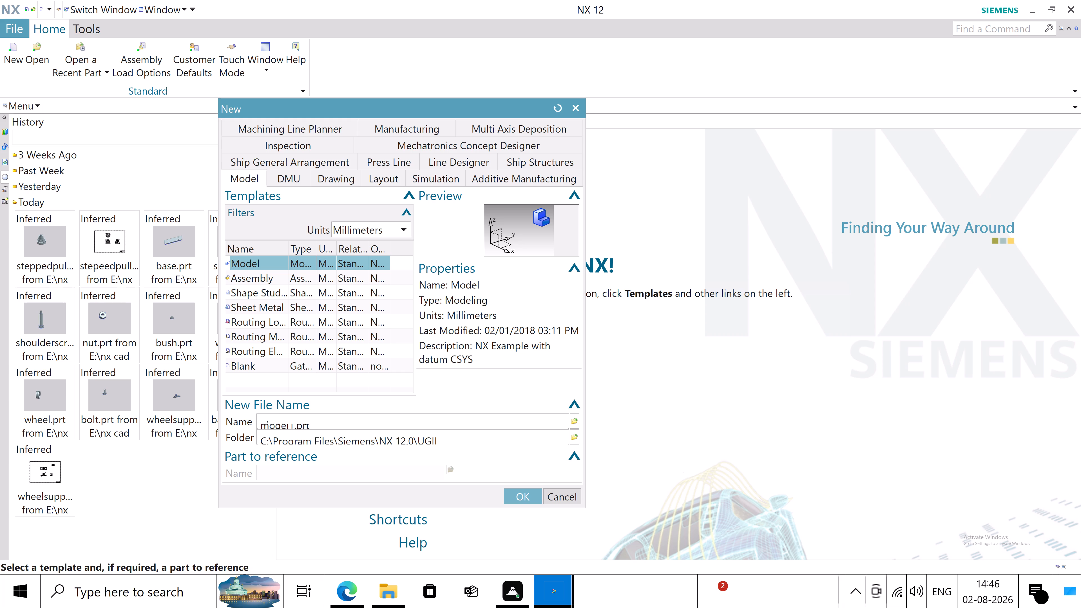
key("Delete")
key("Delete")
key("Delete")
key("Delete")
key("Delete")
key("Tab")
Set the new part's folder to E:\nx cad files 01-08-2026\knucklejoint and create the part.
left_click(575, 435)
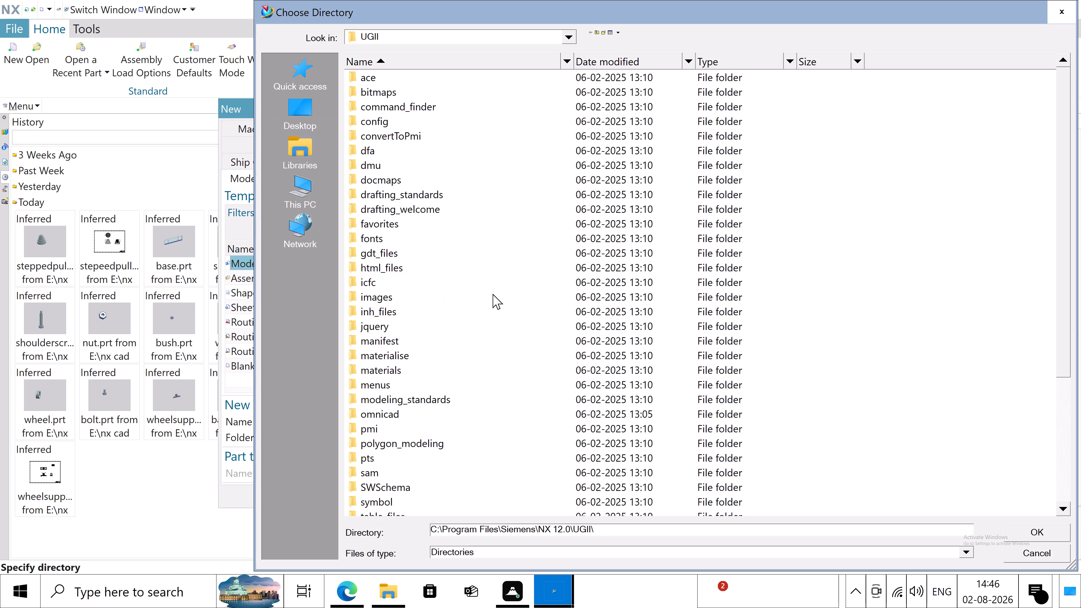
left_click(291, 186)
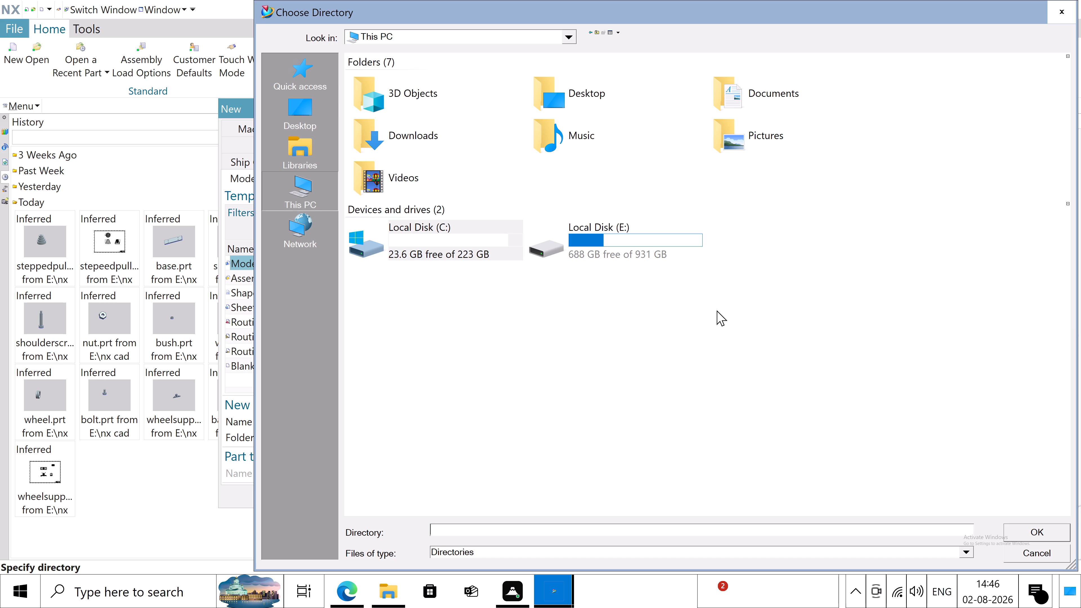
double_click(647, 238)
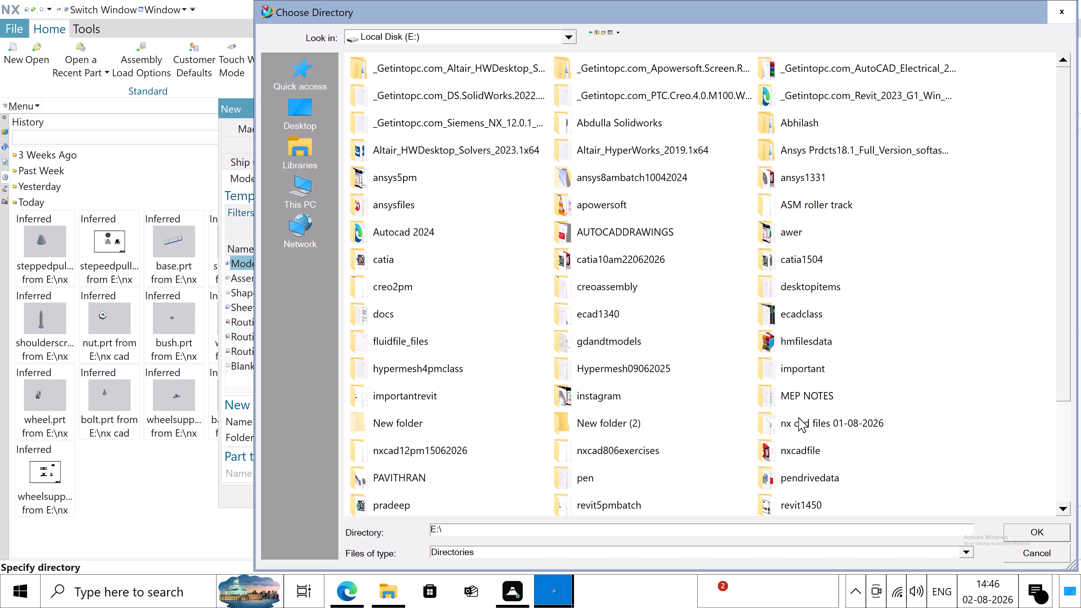
double_click(798, 417)
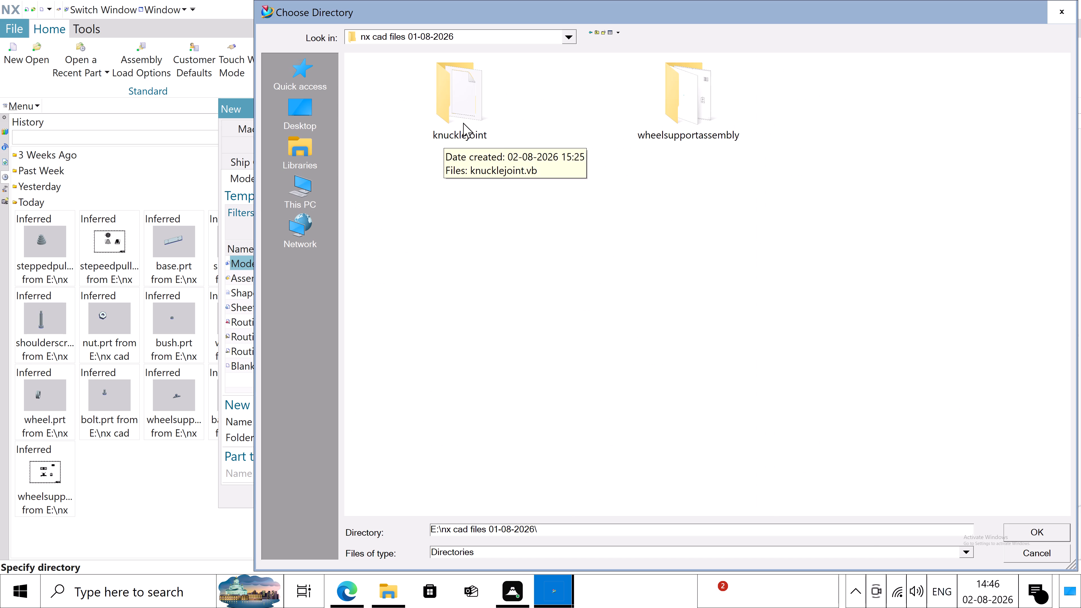
double_click(463, 123)
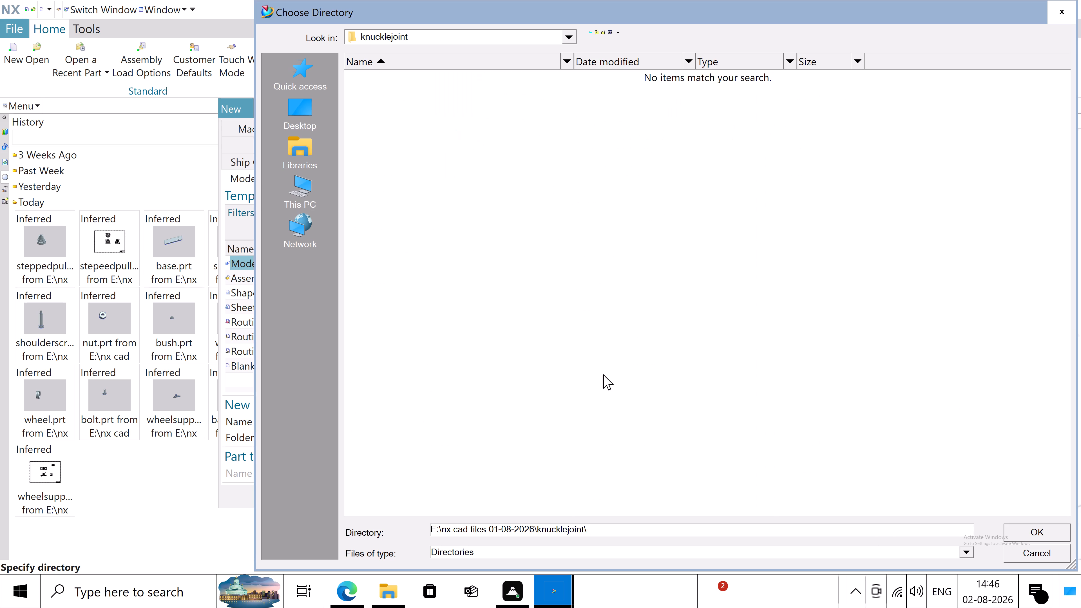
left_click(1062, 533)
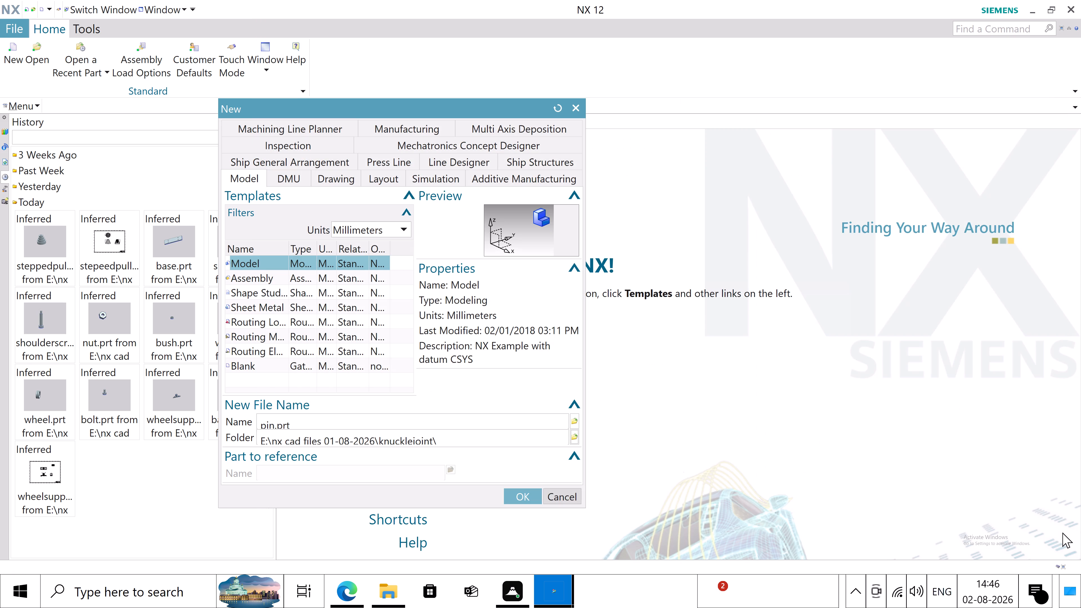
left_click(503, 495)
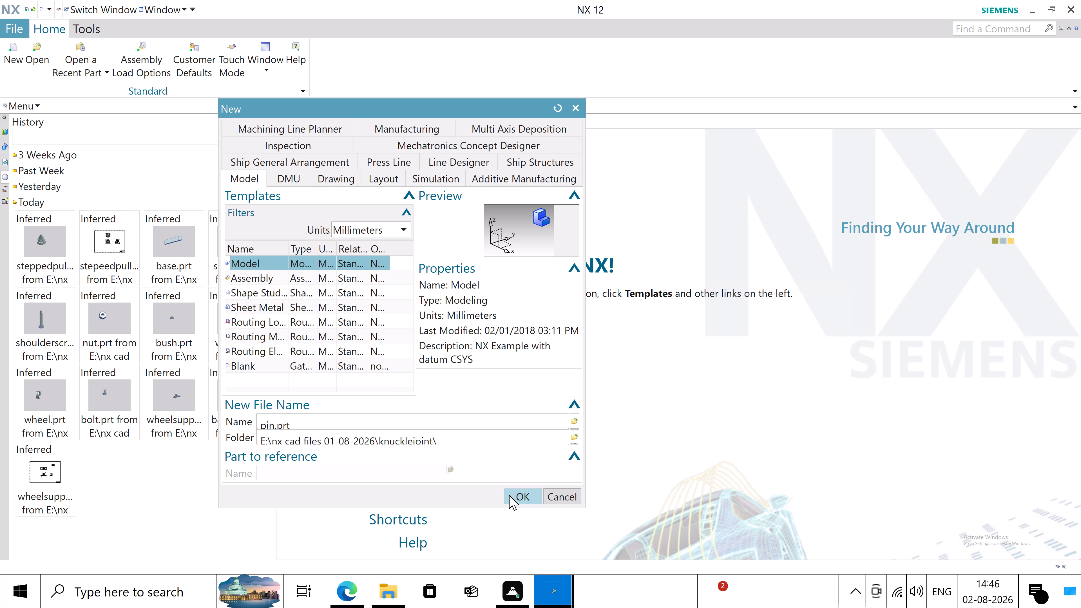
left_click(519, 495)
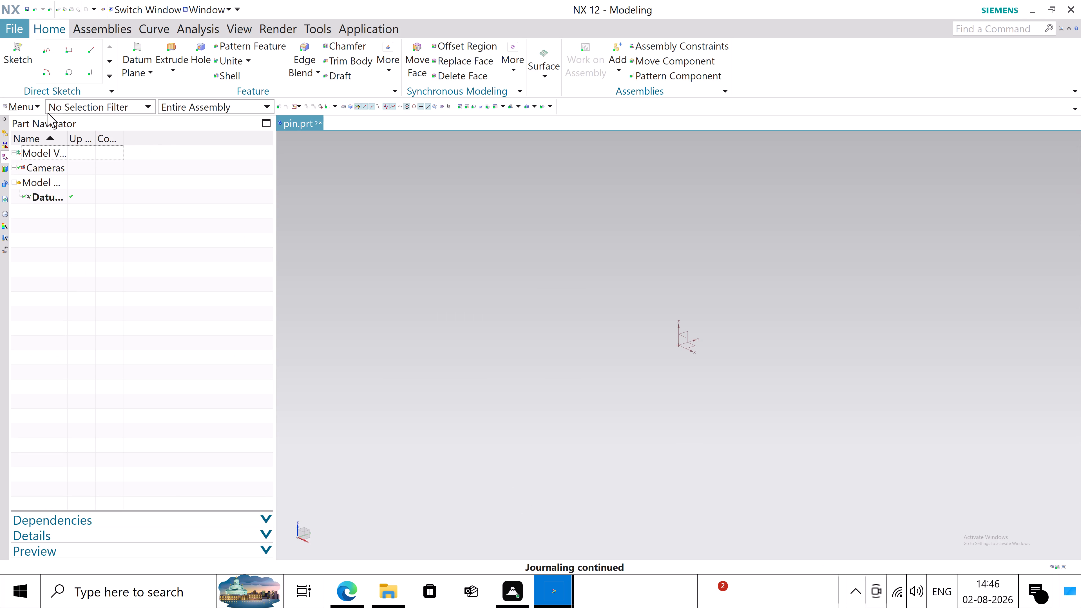
Create a sketch in the task environment on the inferred XY plane, using the On Plane type.
left_click(18, 110)
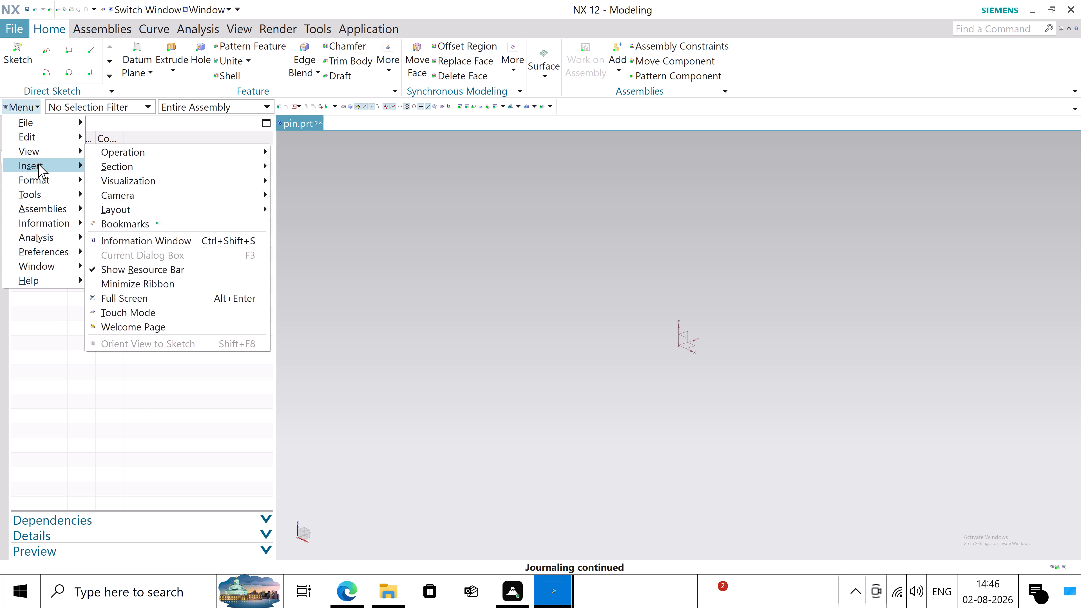
left_click(38, 164)
left_click(142, 184)
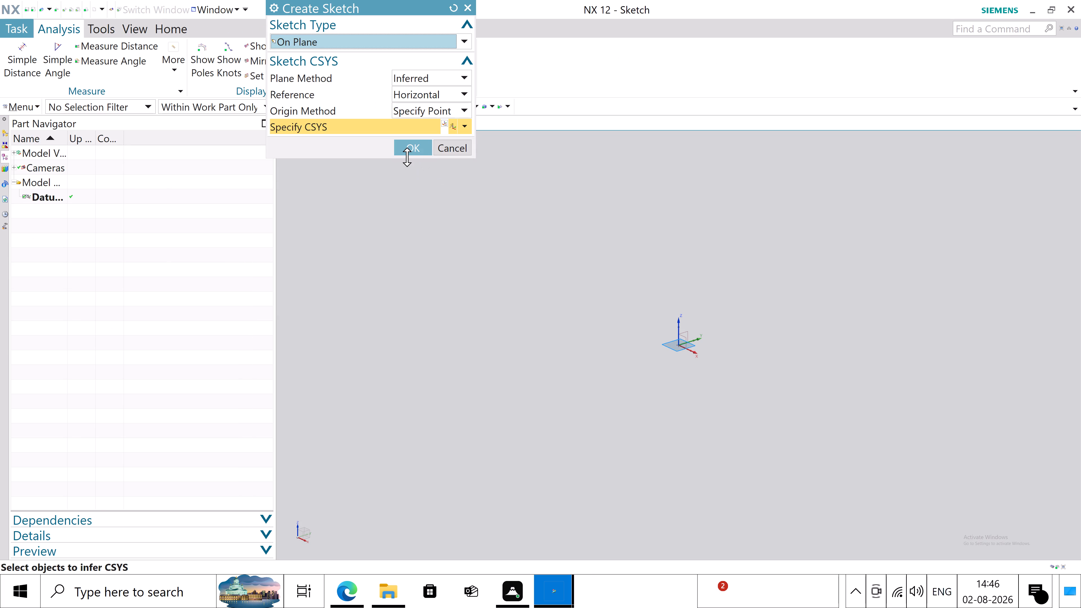
left_click(407, 154)
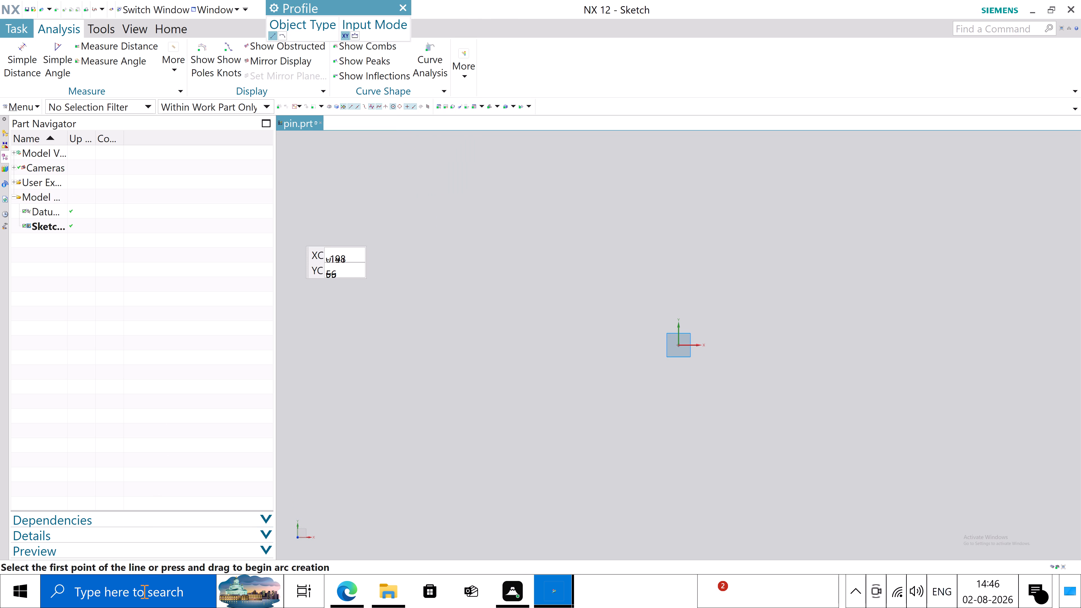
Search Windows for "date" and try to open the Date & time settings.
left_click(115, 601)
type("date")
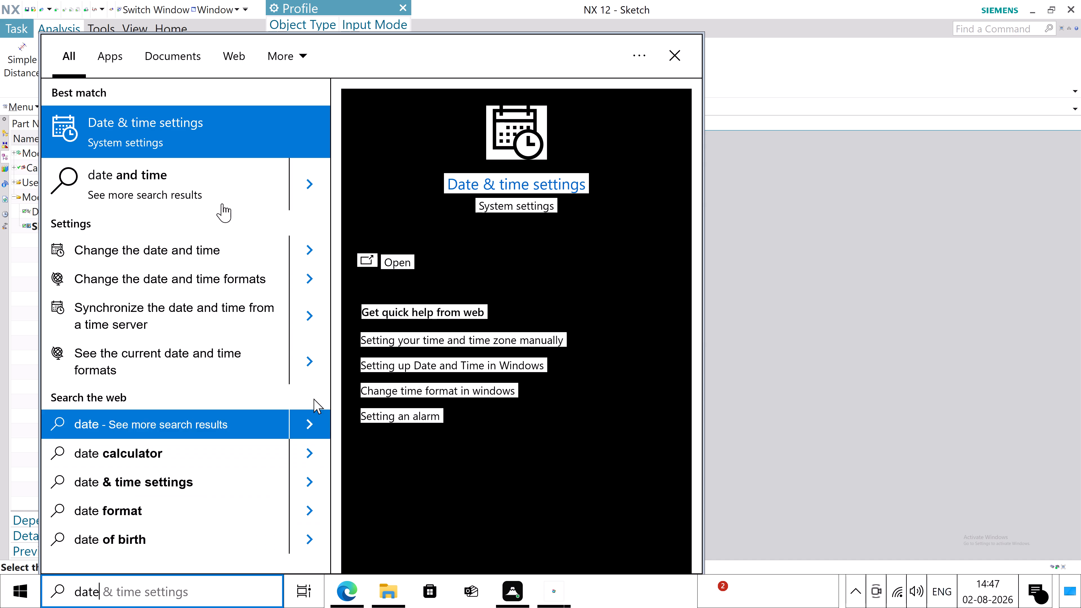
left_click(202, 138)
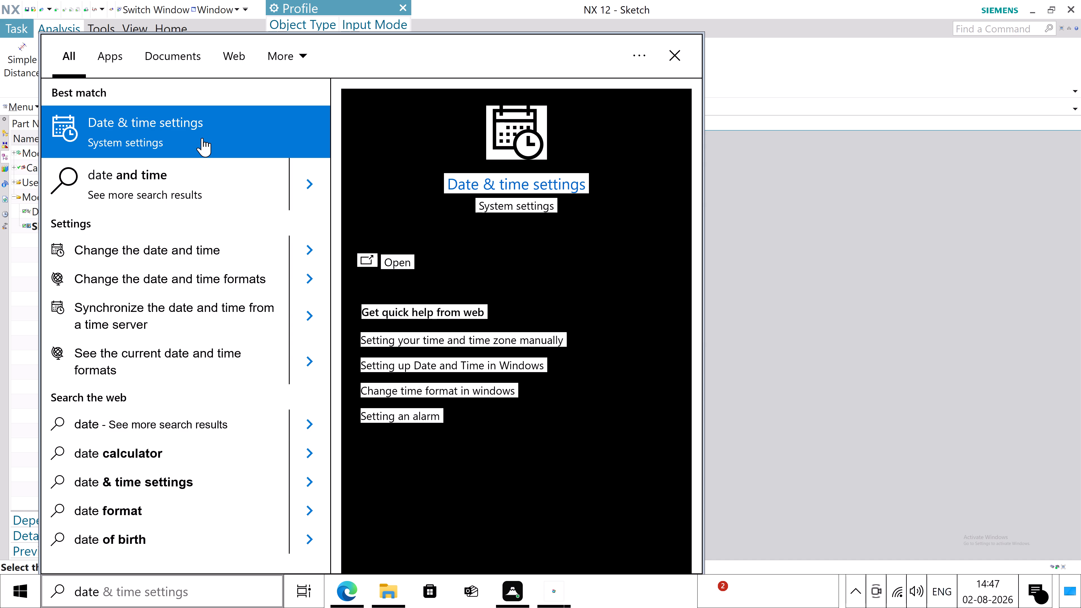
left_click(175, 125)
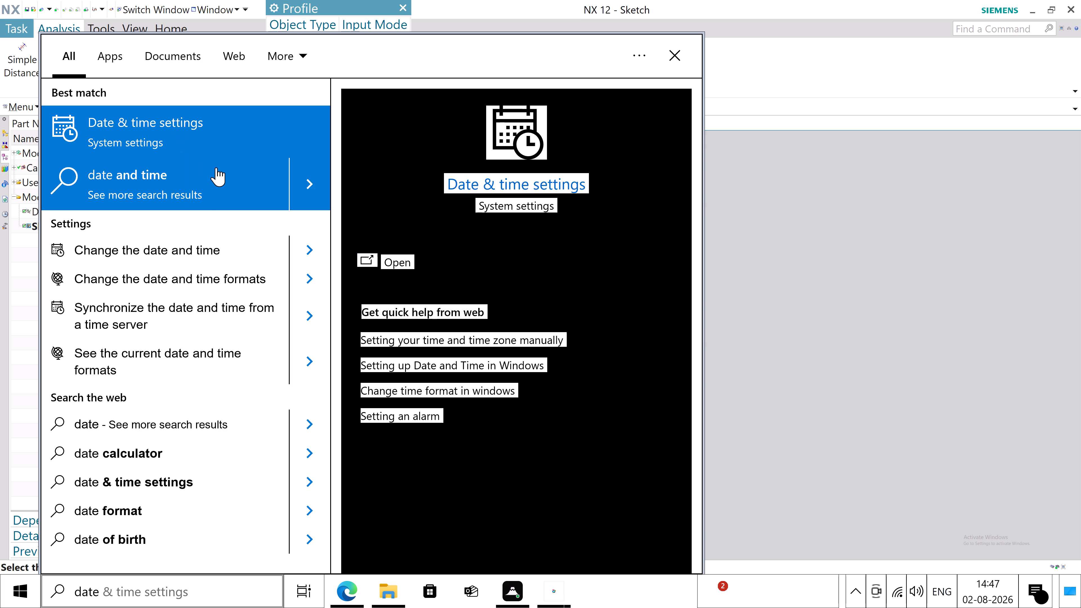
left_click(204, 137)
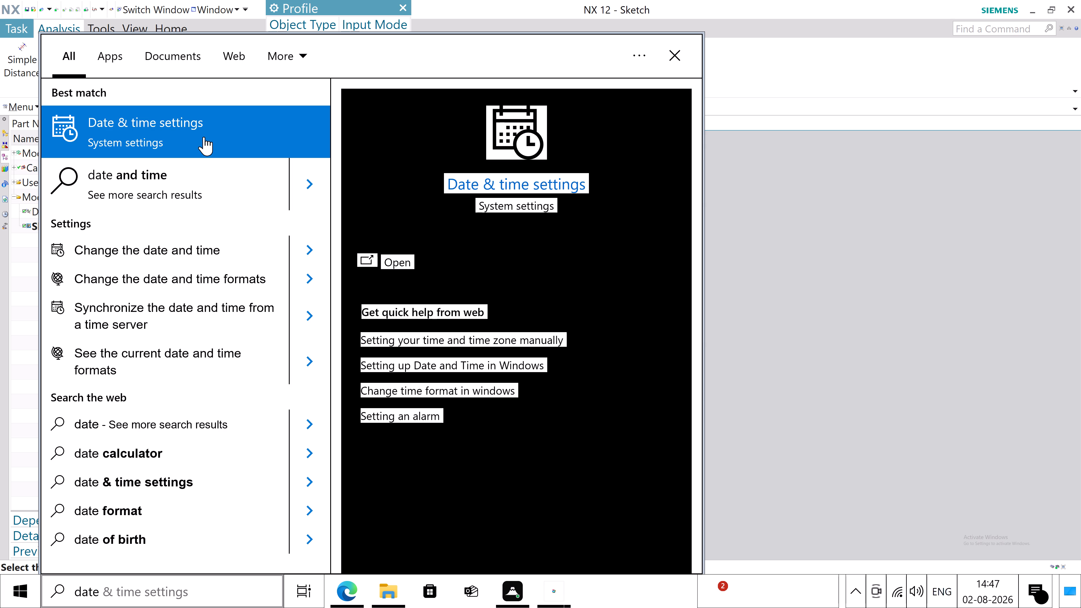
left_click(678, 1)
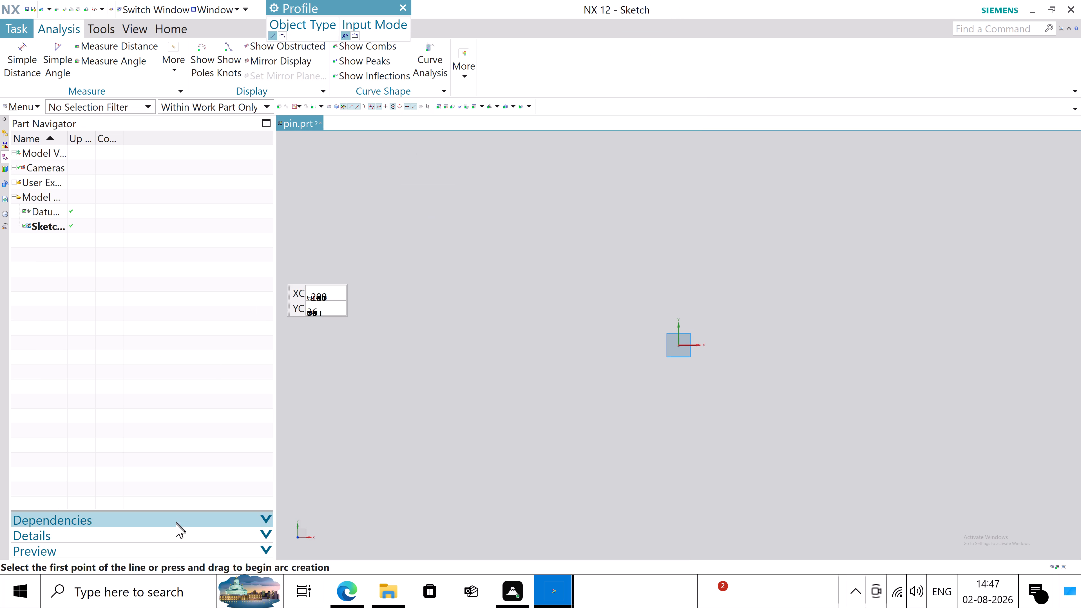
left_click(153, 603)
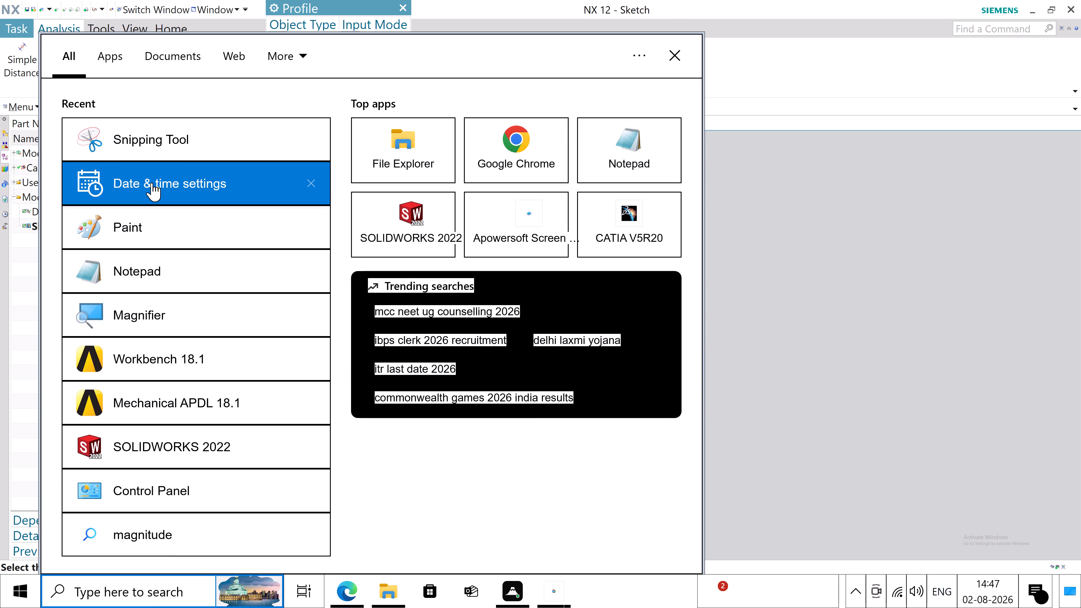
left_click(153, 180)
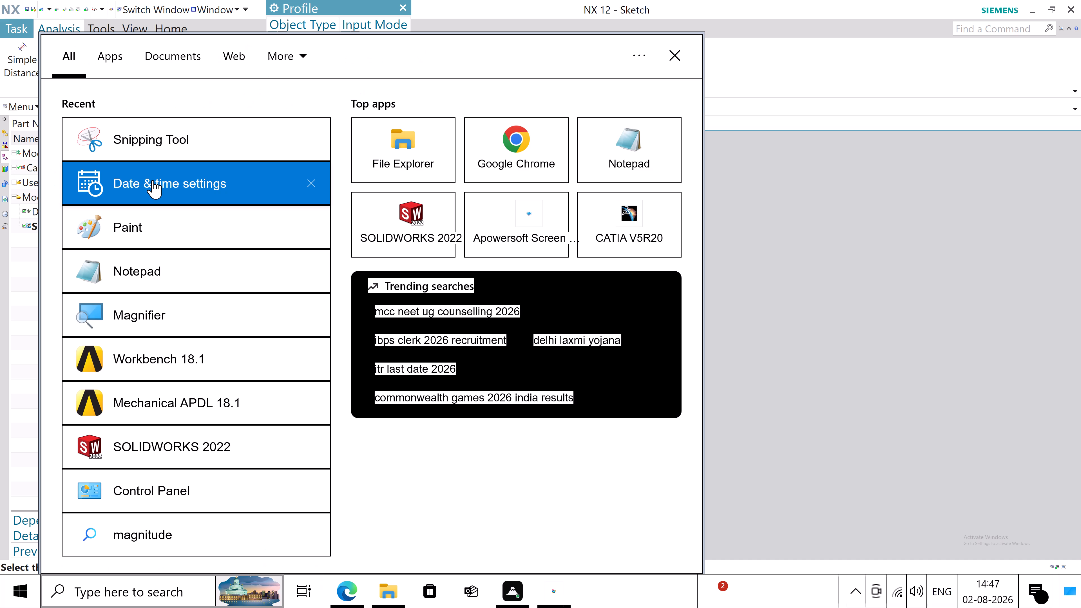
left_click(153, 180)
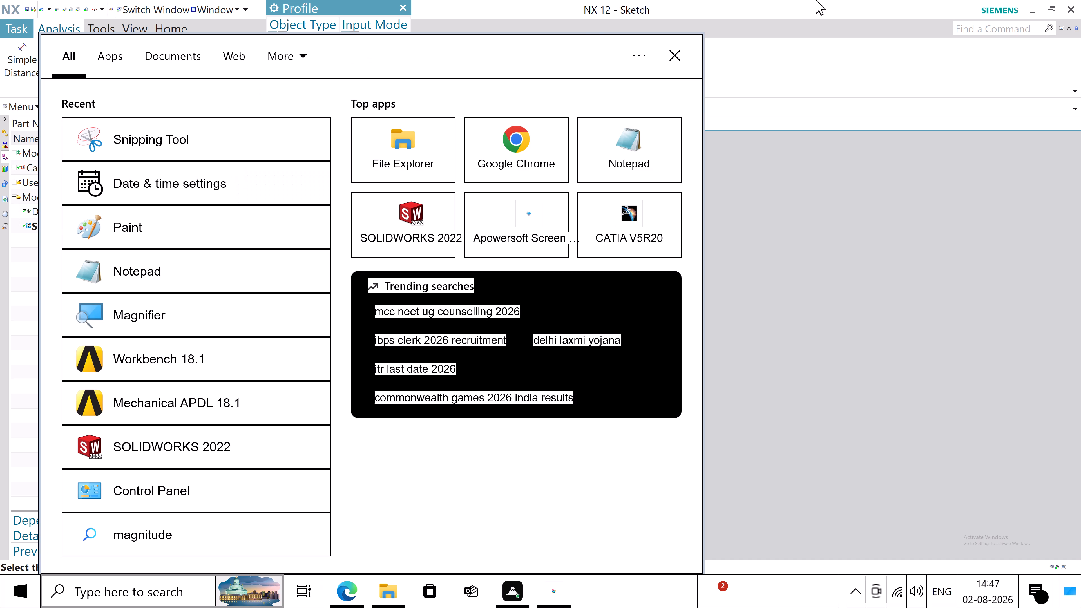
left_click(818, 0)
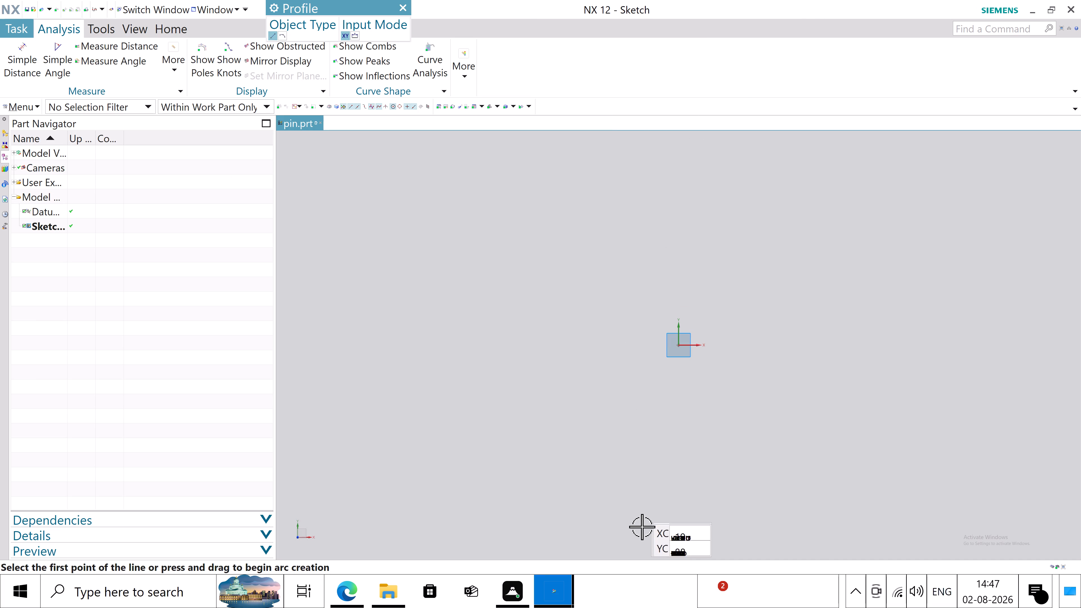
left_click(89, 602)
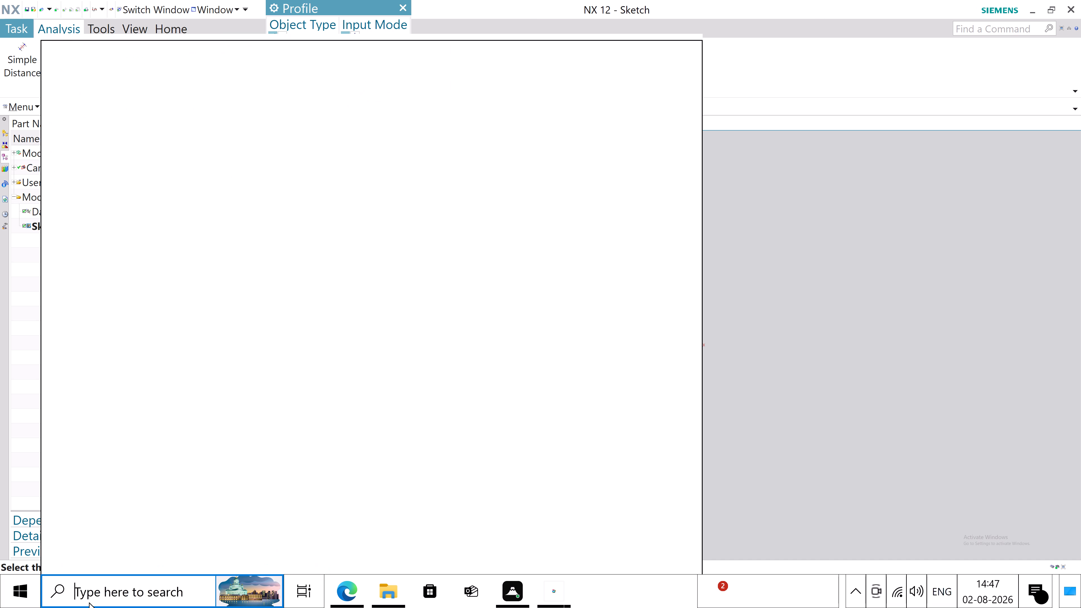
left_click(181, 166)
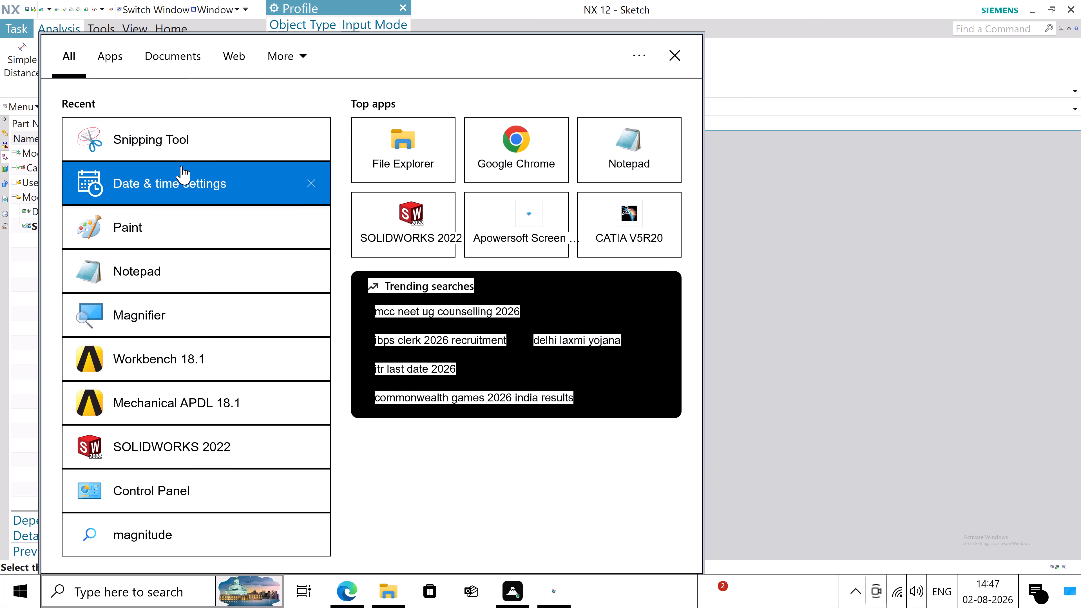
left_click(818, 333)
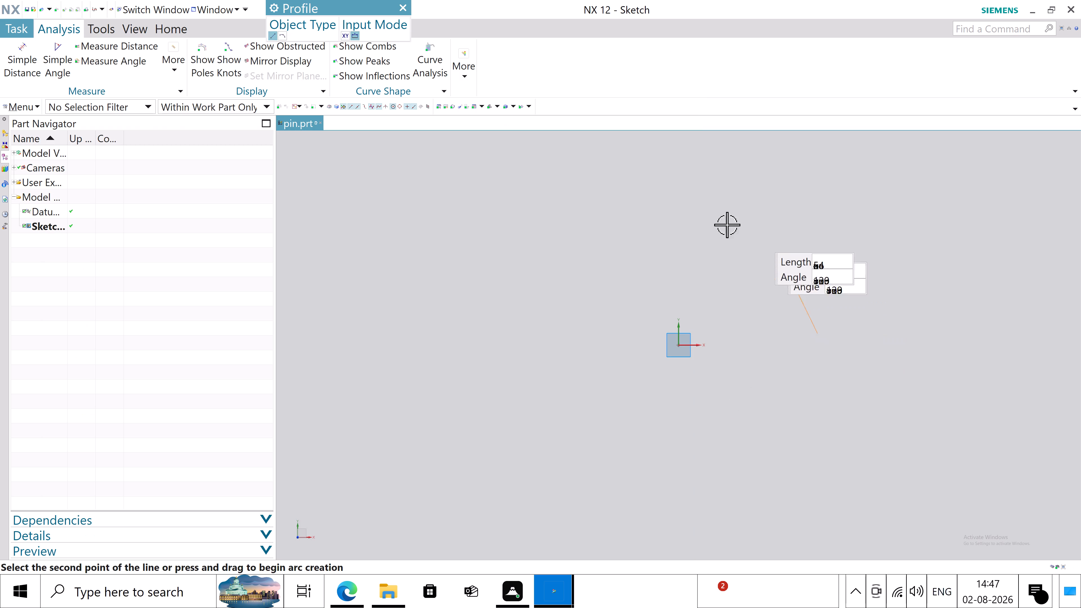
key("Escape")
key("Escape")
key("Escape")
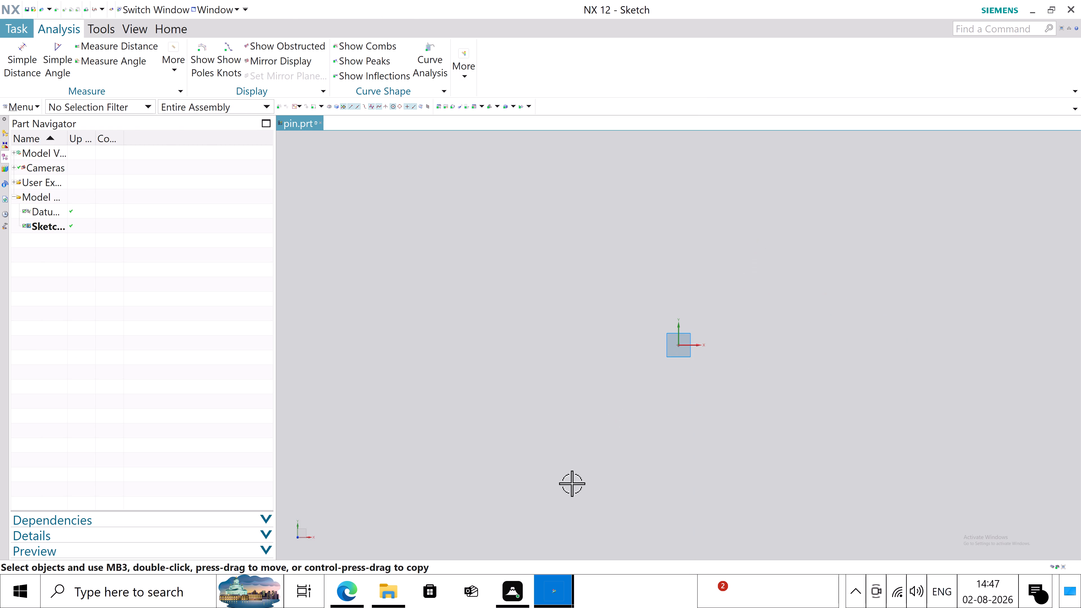
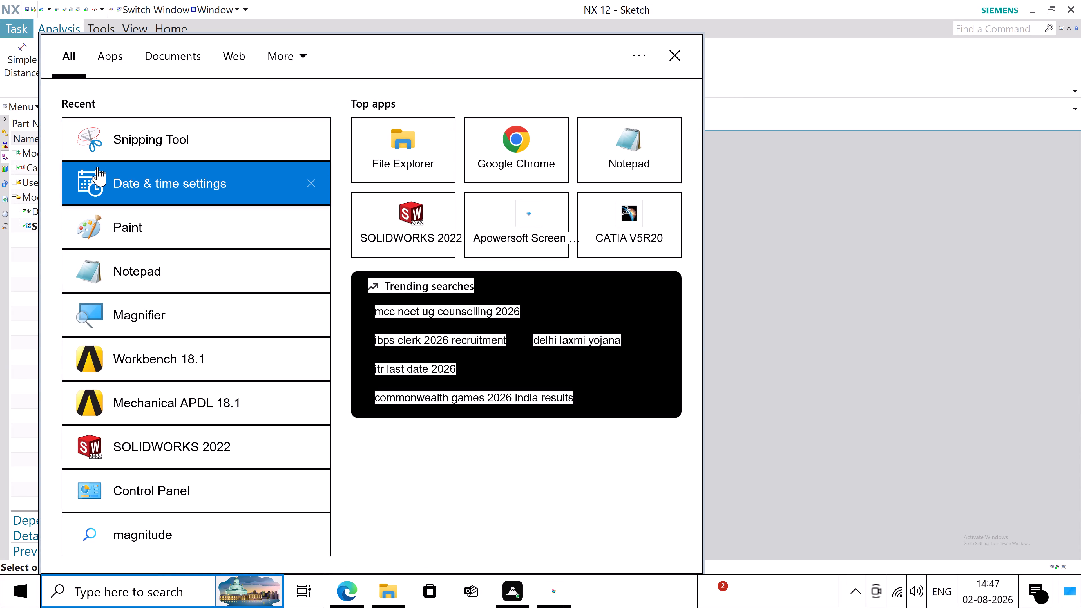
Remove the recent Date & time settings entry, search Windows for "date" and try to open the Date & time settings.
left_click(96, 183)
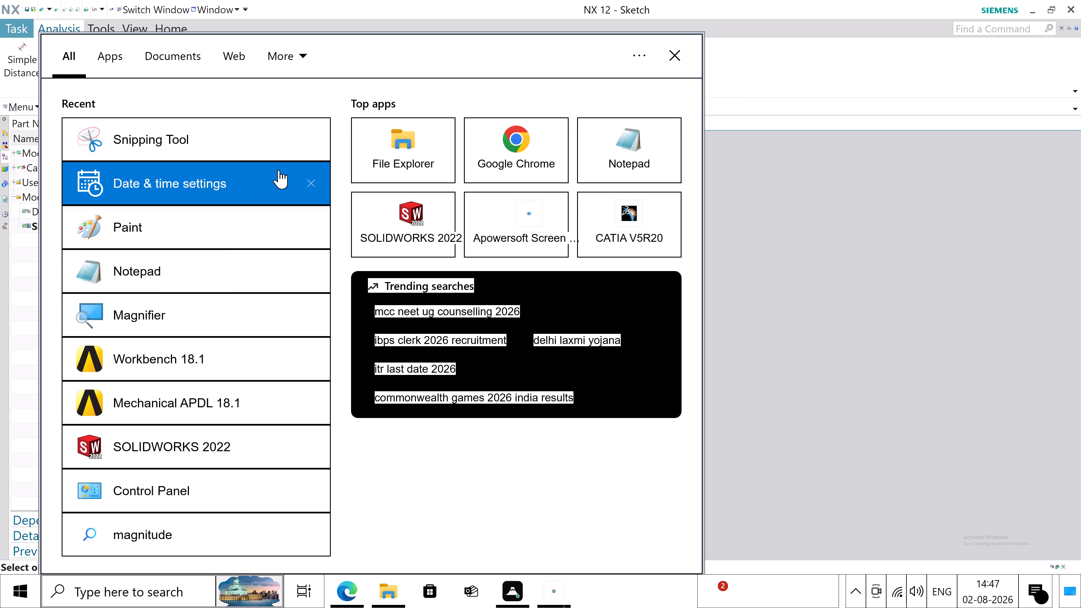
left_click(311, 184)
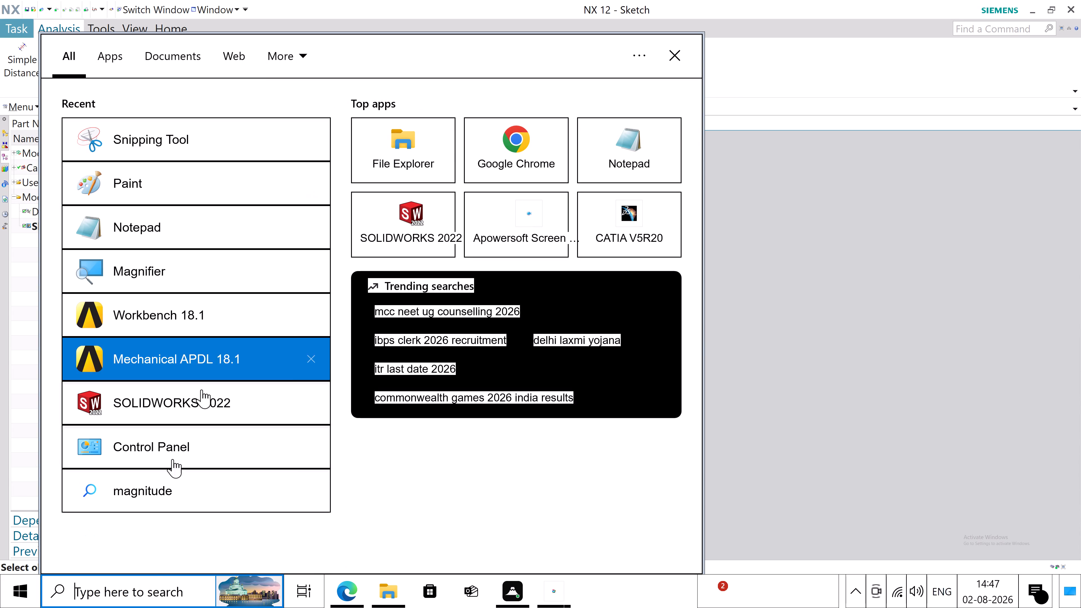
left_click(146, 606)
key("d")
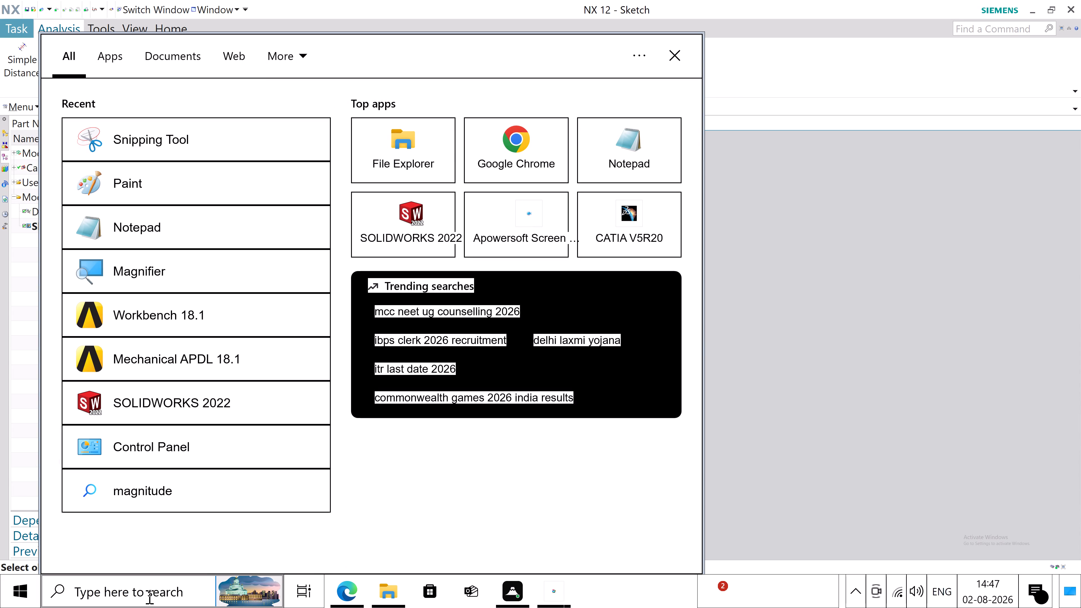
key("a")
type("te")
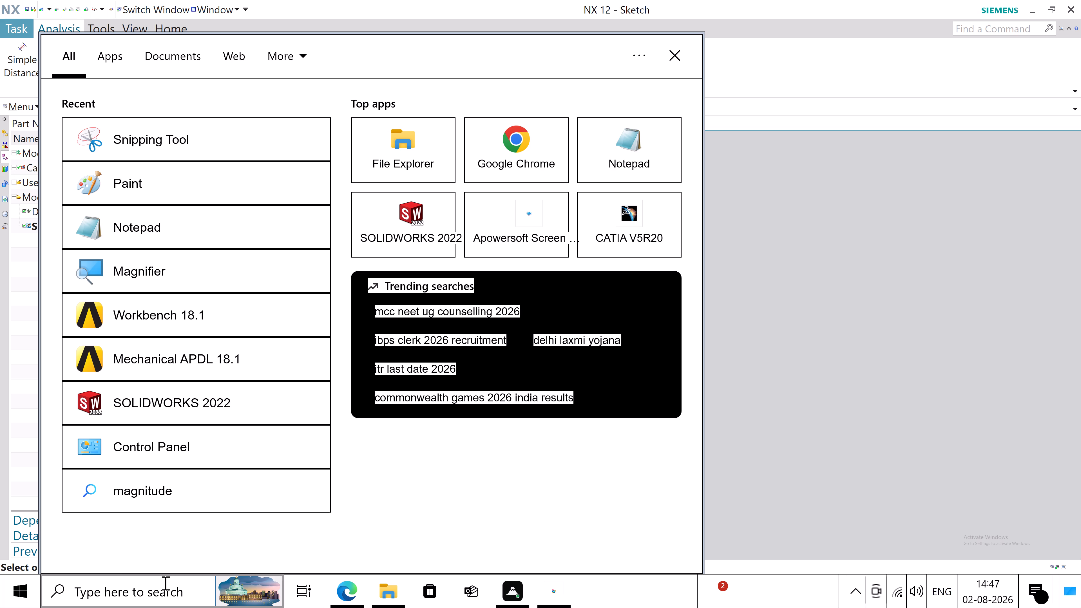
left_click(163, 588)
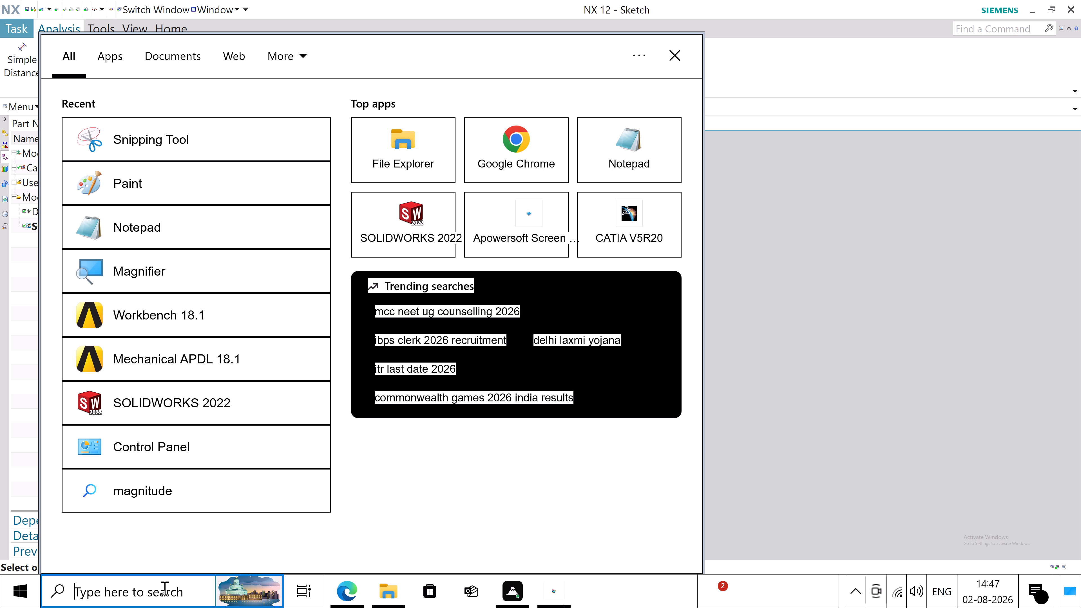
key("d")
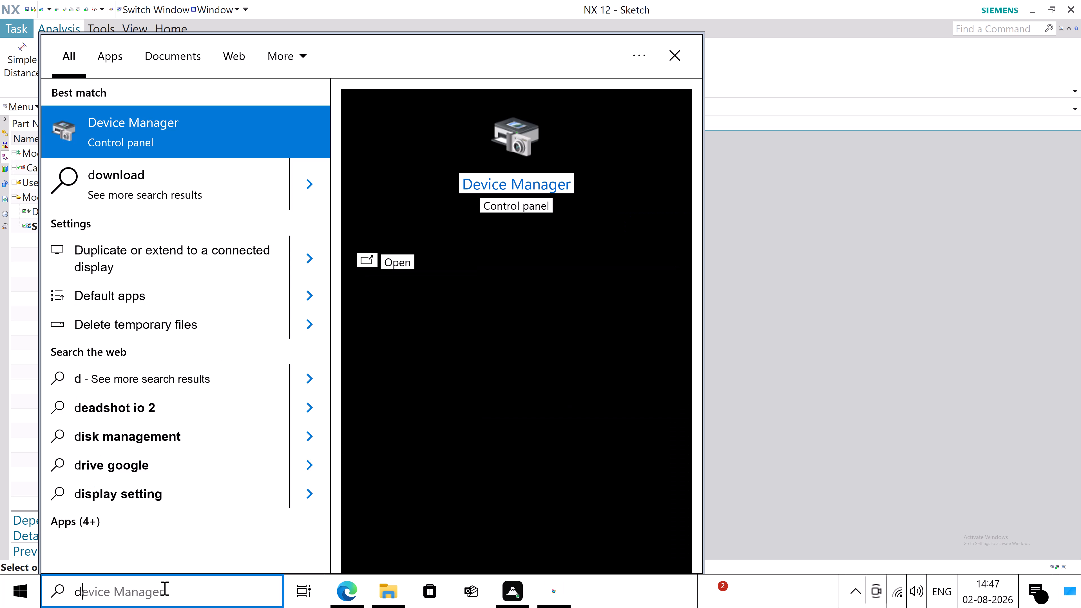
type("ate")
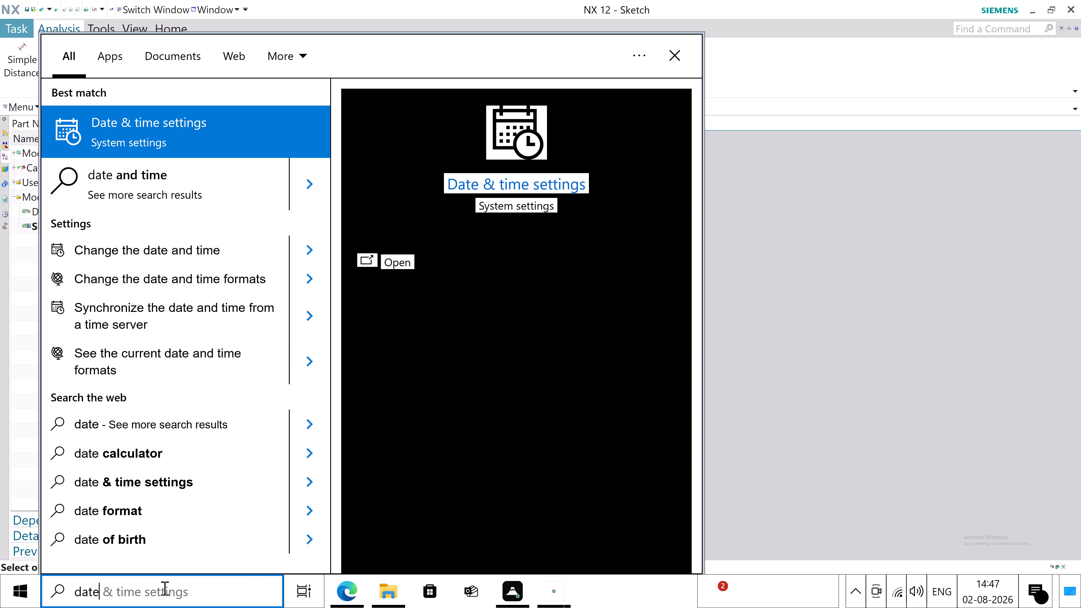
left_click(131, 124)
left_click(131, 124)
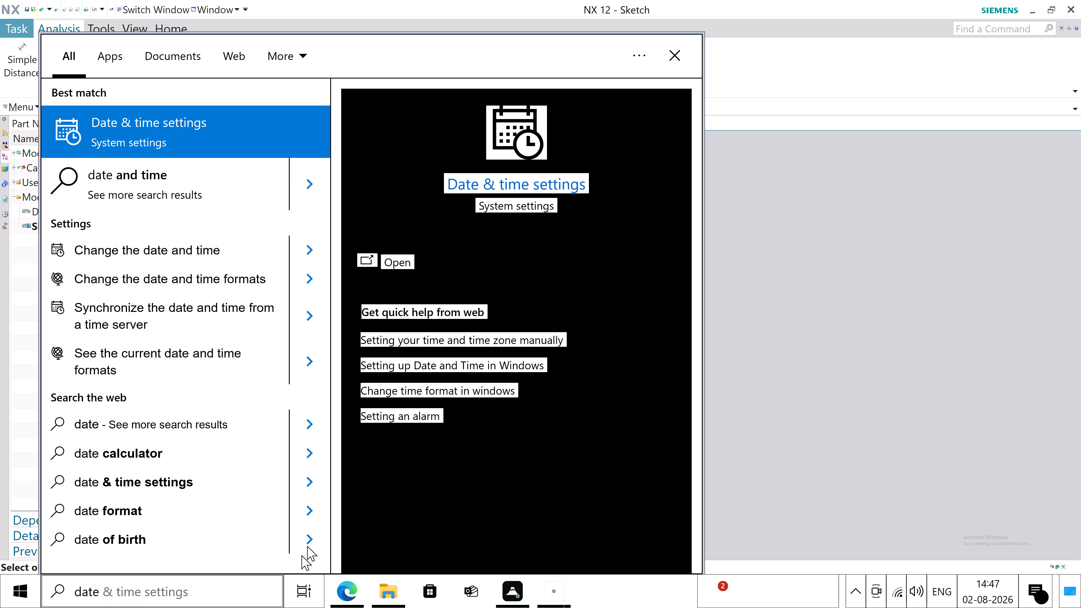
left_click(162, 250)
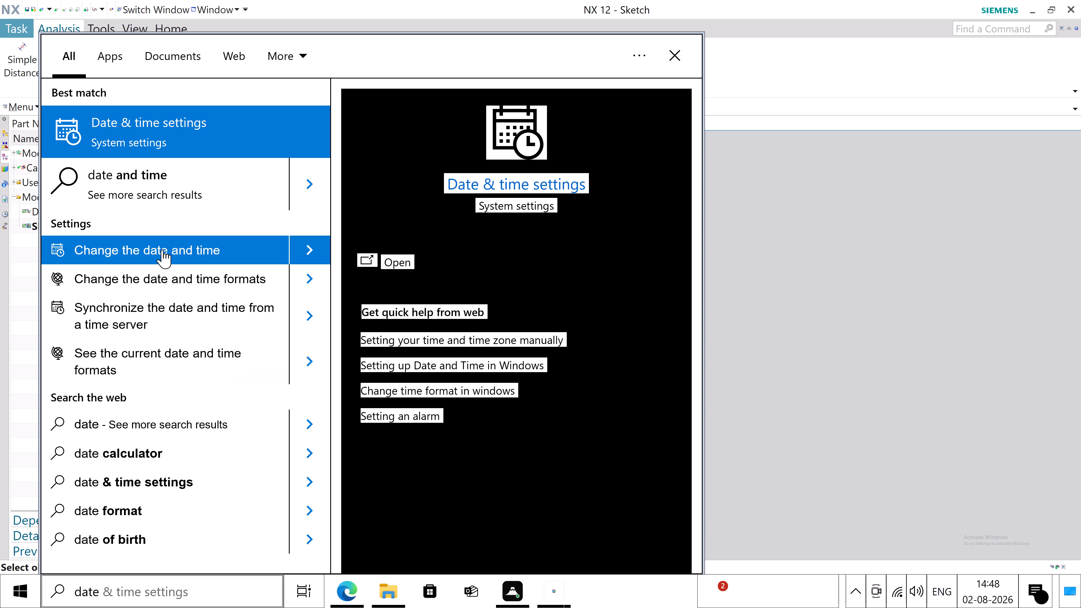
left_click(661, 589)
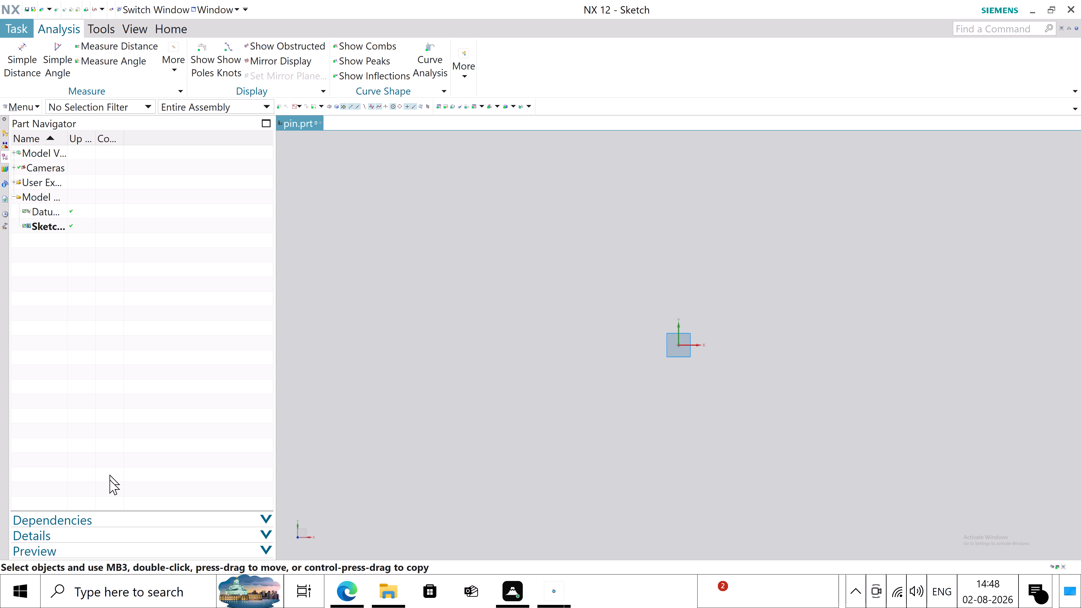
Search Windows for "dat", open the Date & time settings and synchronize the system clock with the time server.
left_click(130, 594)
left_click(1, 589)
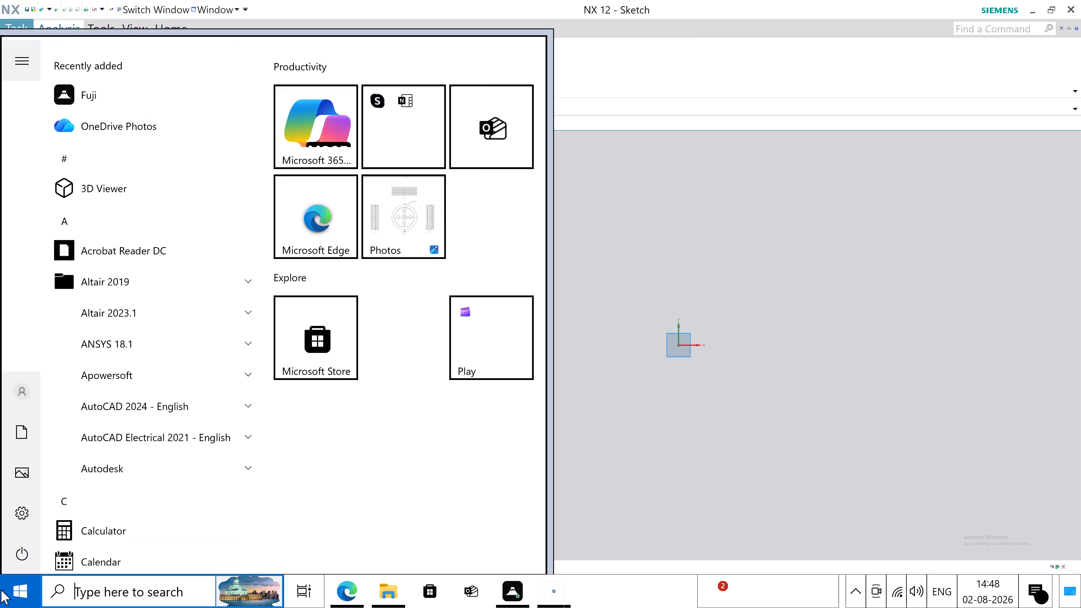
left_click(96, 600)
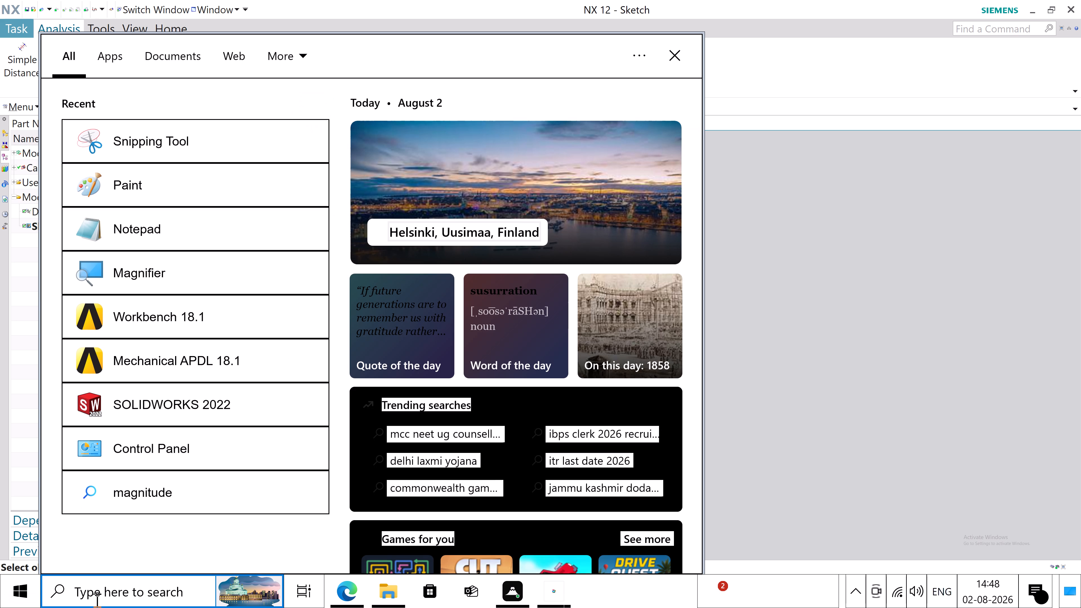
type("dat")
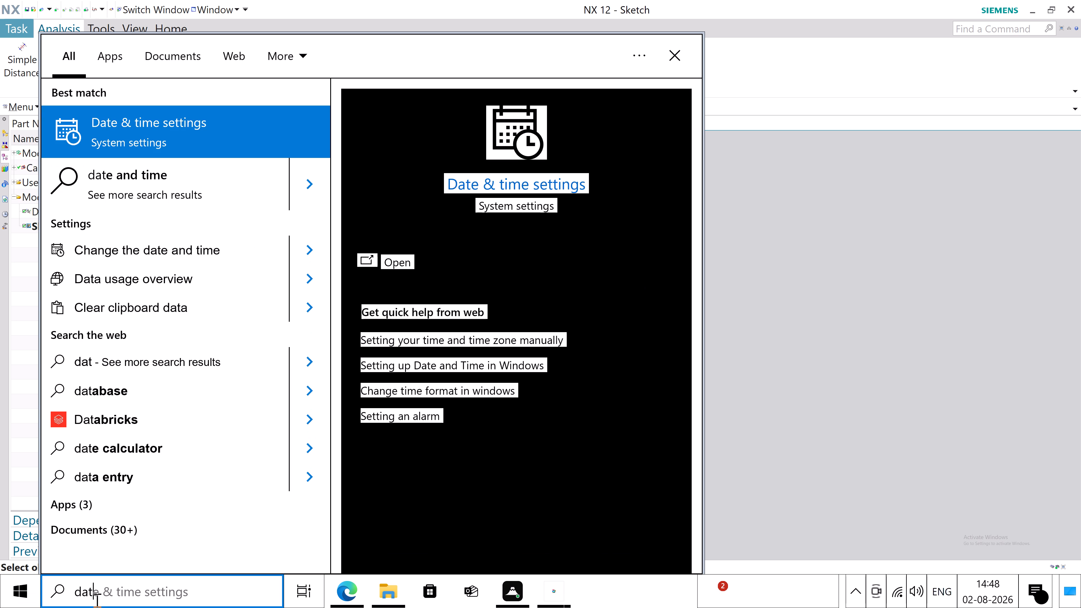
left_click(84, 125)
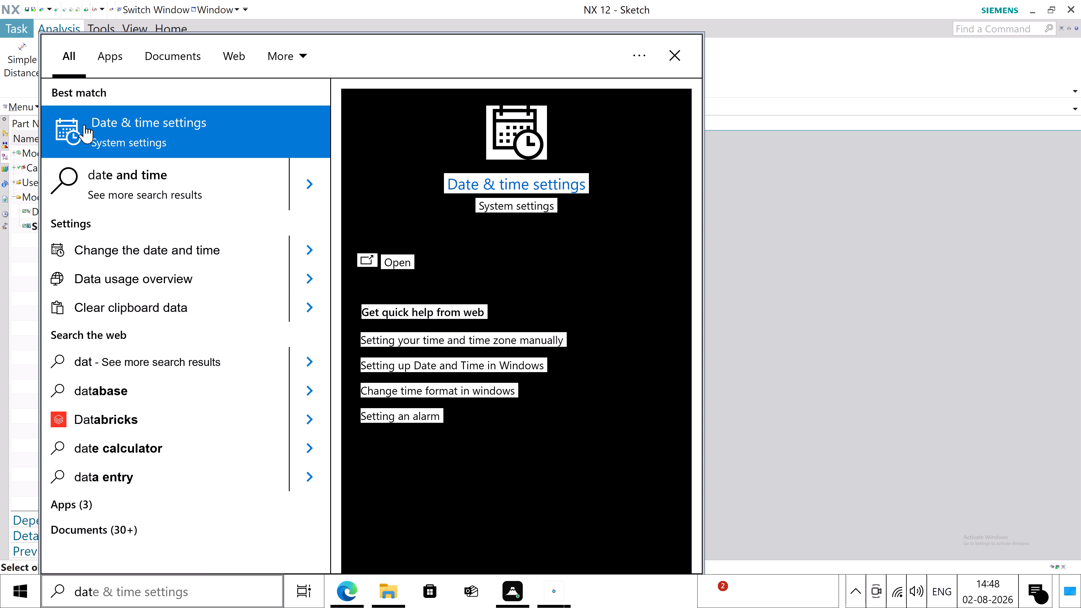
left_click(110, 61)
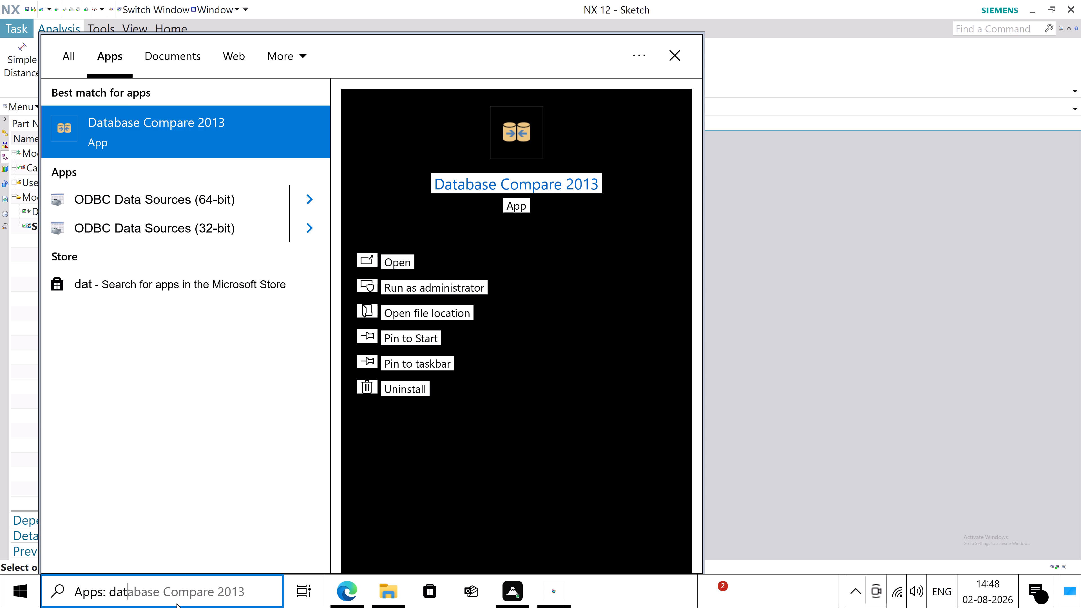
left_click(59, 49)
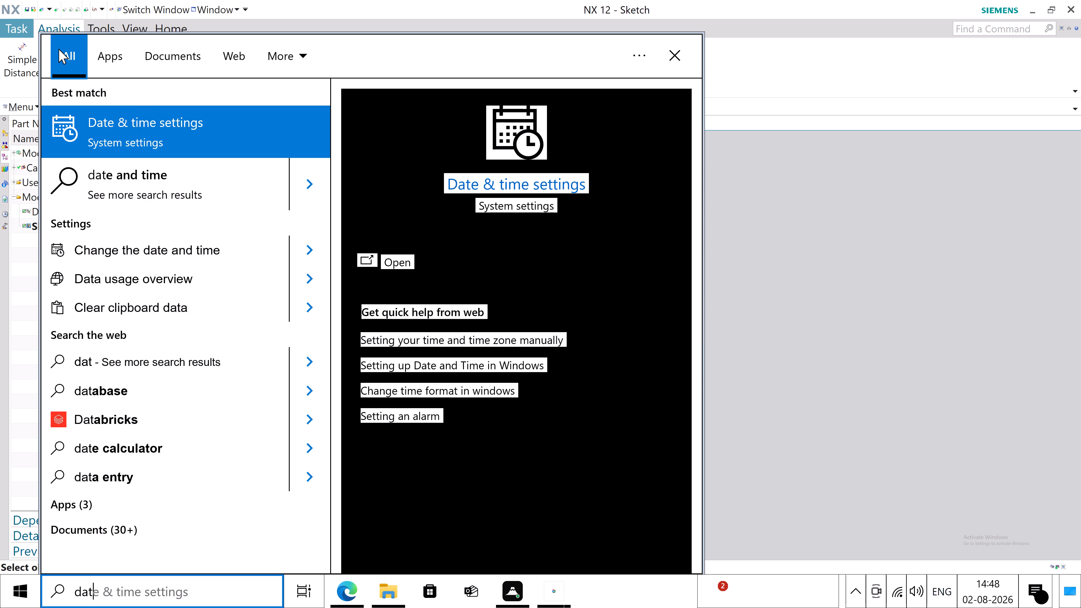
left_click(400, 259)
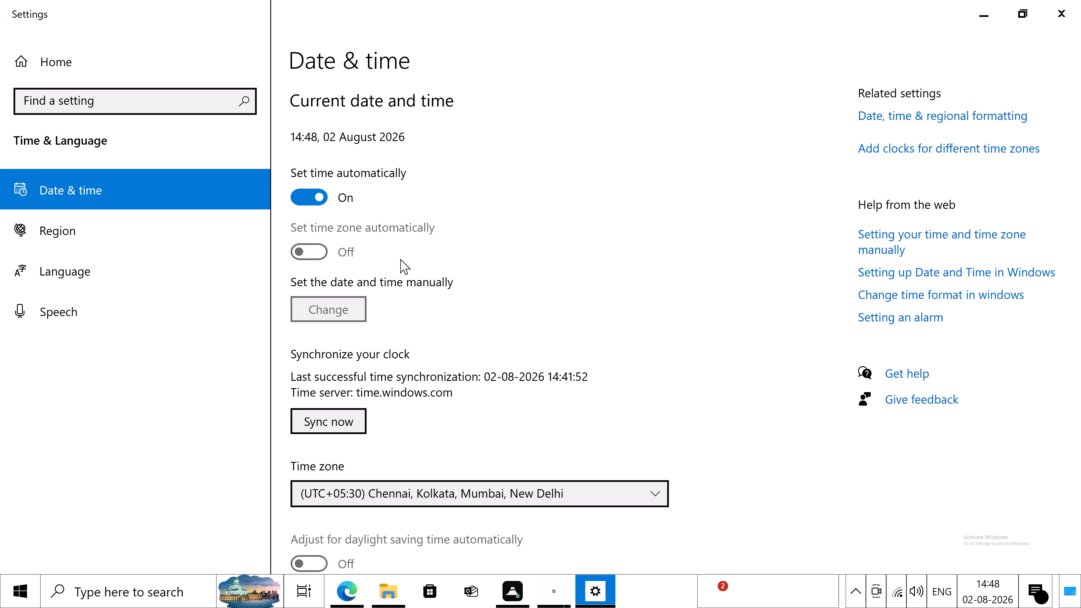
left_click(358, 420)
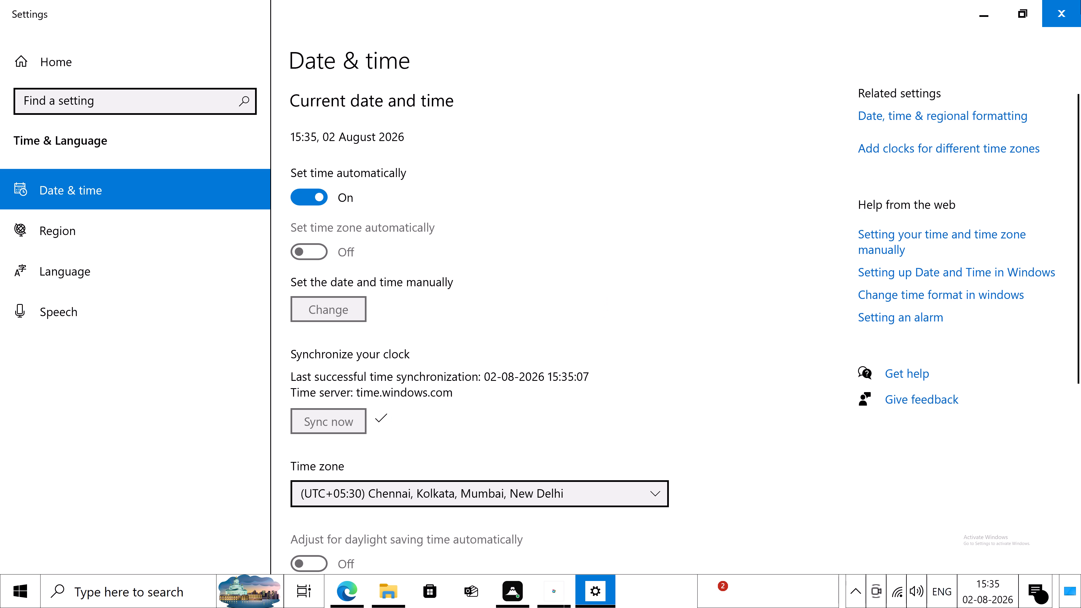
left_click(1065, 9)
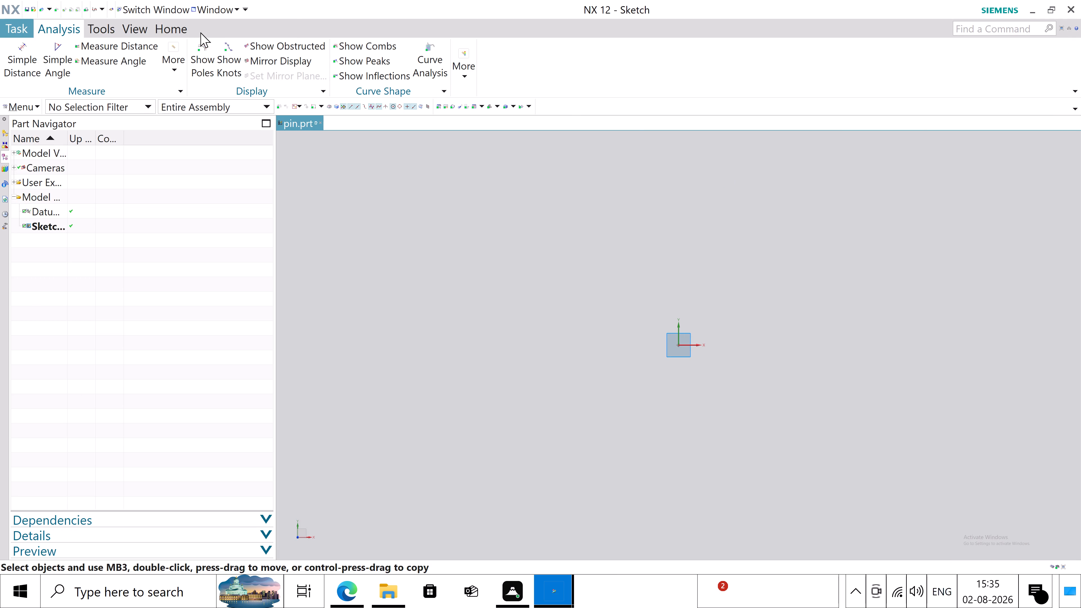
In NX, sketch a 38 mm diameter circle centred on the sketch origin and finish the sketch.
left_click(192, 30)
left_click(167, 28)
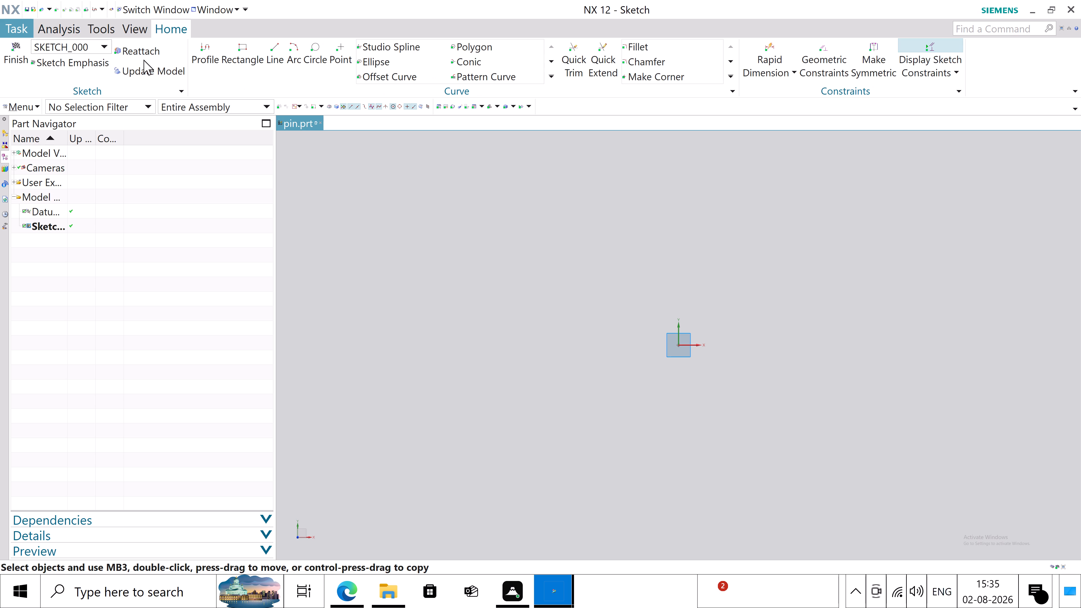
left_click(318, 42)
scroll(752, 397, "up", 2)
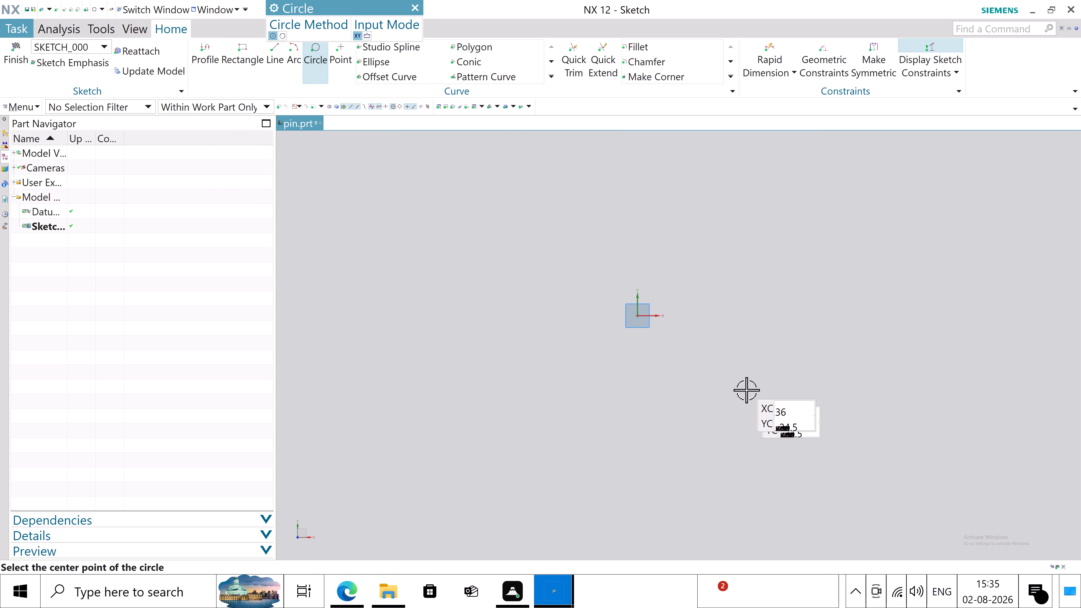
left_click(637, 314)
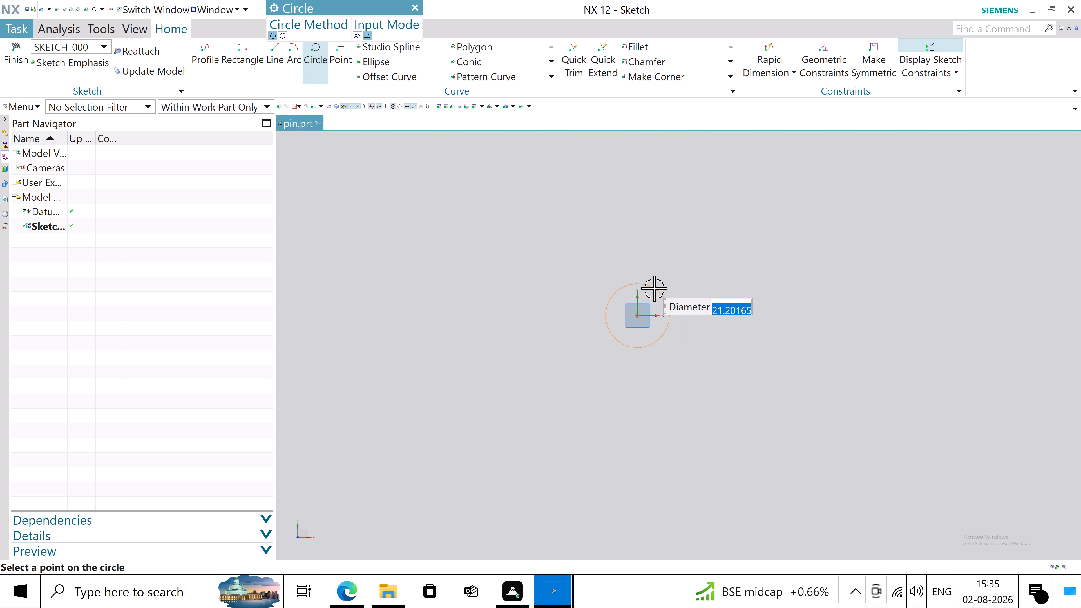
type("38")
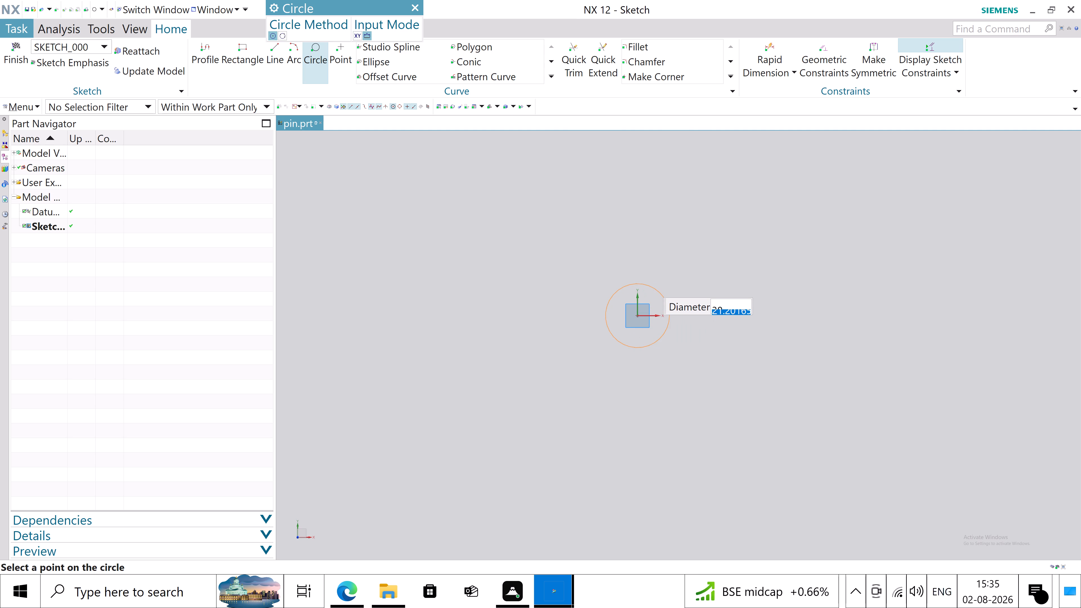
key("Delete")
key("Delete")
key("Return")
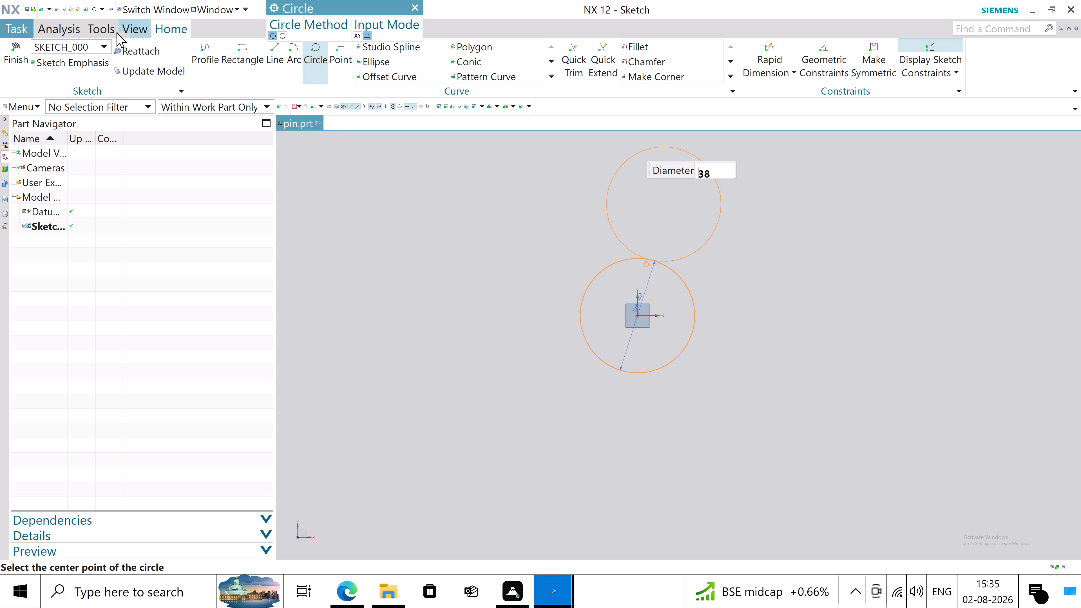
left_click(21, 63)
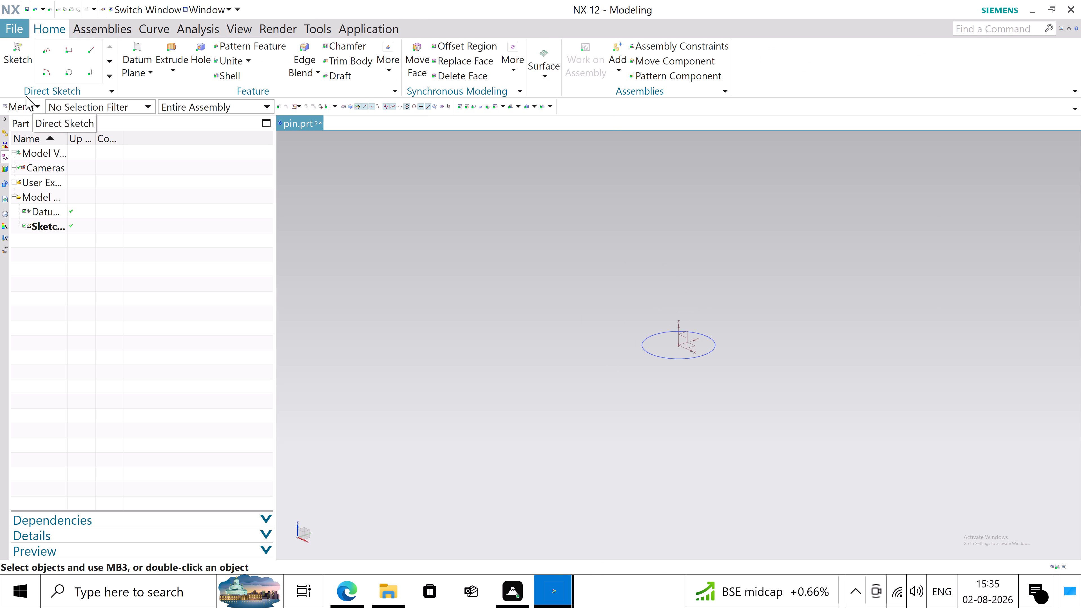
Extrude the 38 mm circle from 0 to 12 mm as a solid to form the pin head.
left_click(163, 73)
left_click(172, 89)
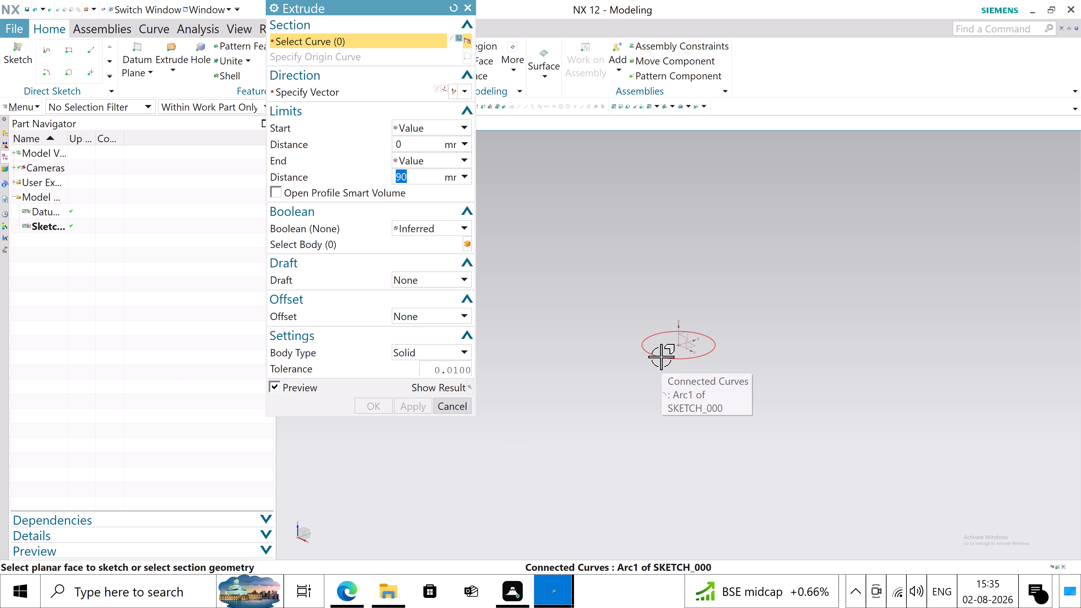
left_click(661, 357)
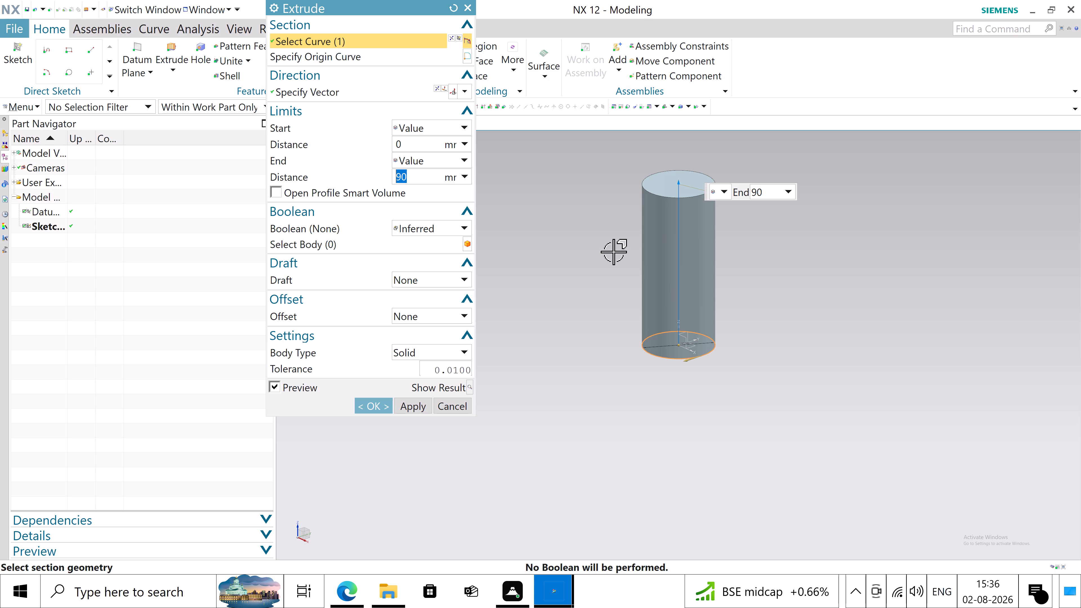
type("12")
key("Tab")
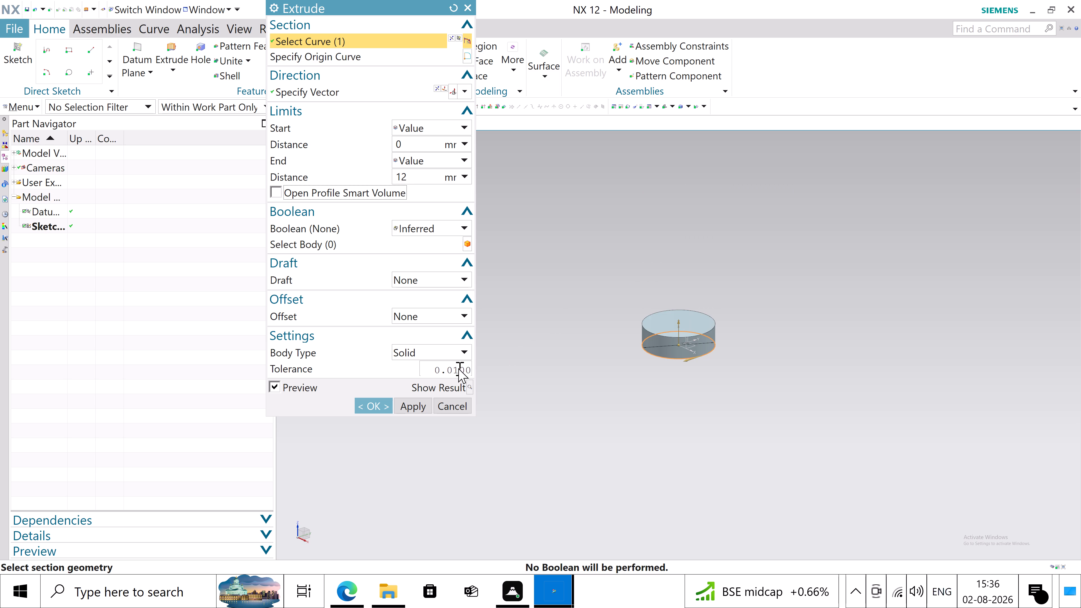
left_click(374, 408)
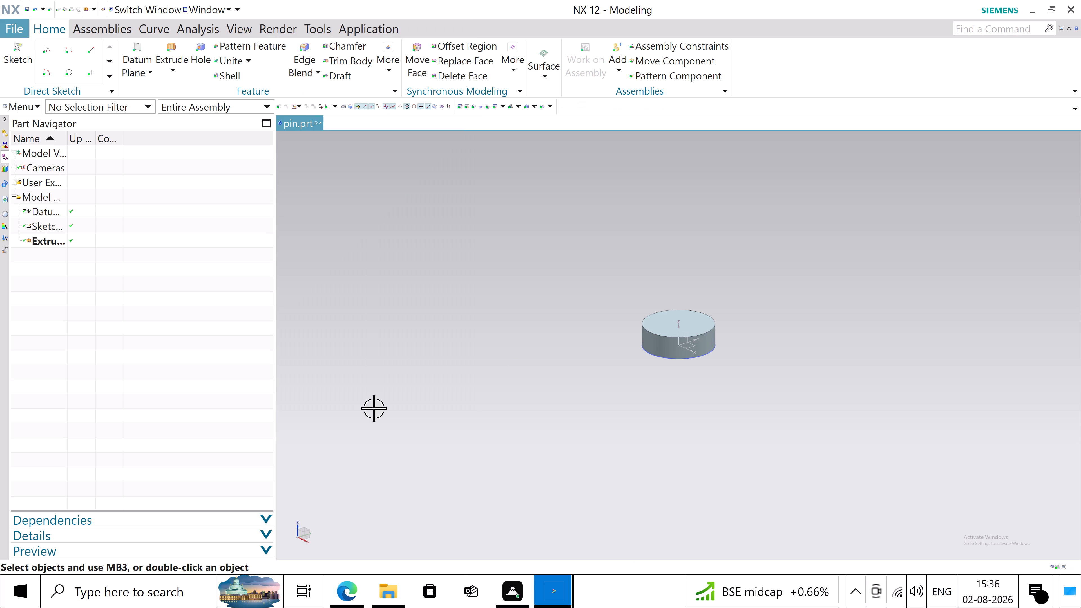
Create a task-environment sketch on the top planar face of the pin head and dismiss the Profile command.
left_click(4, 104)
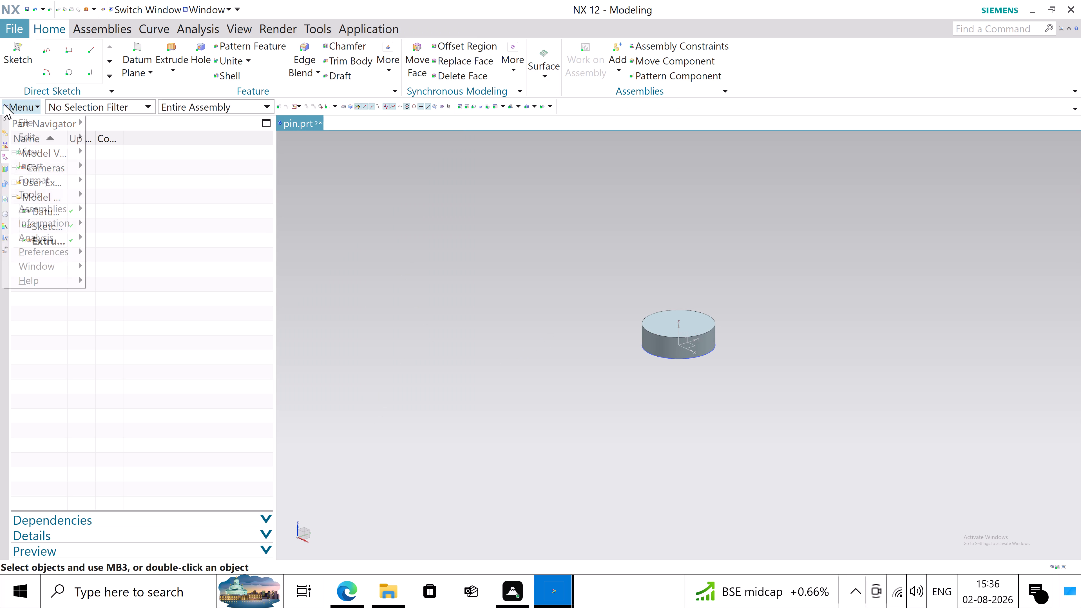
left_click(402, 290)
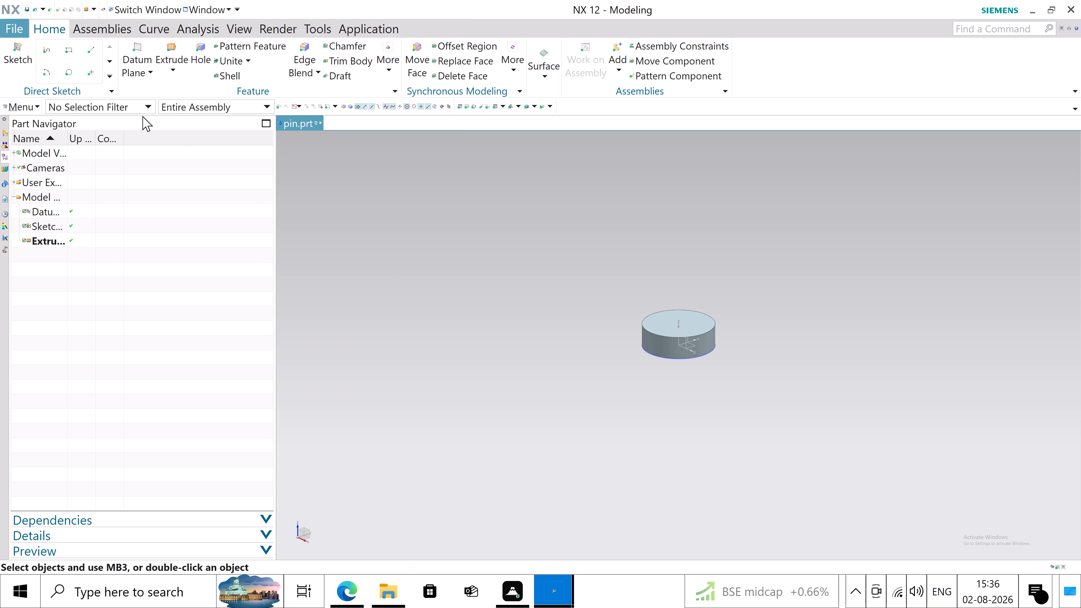
left_click(30, 103)
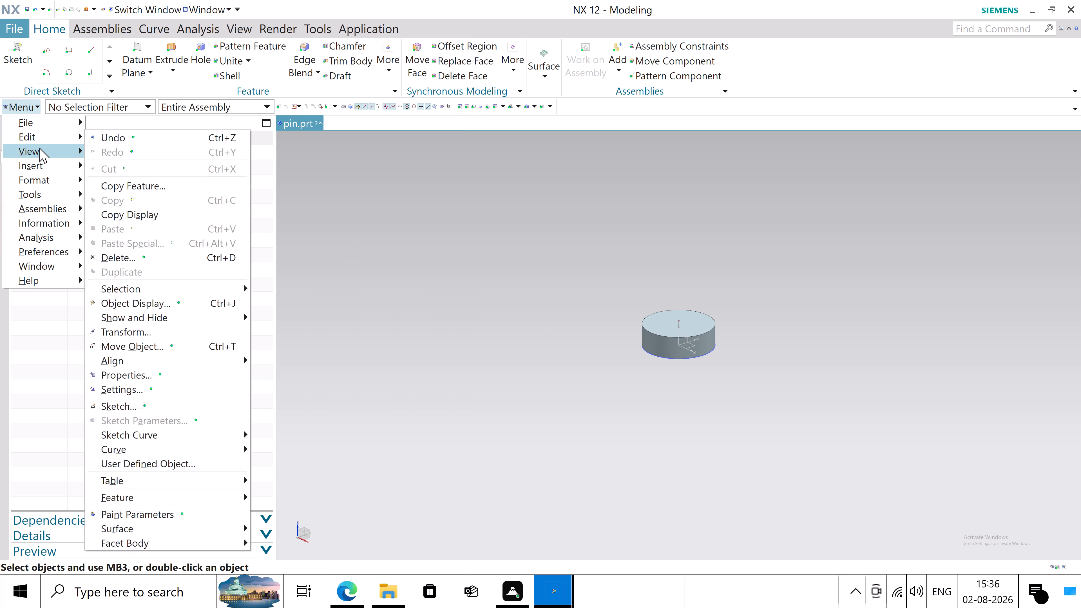
left_click(39, 148)
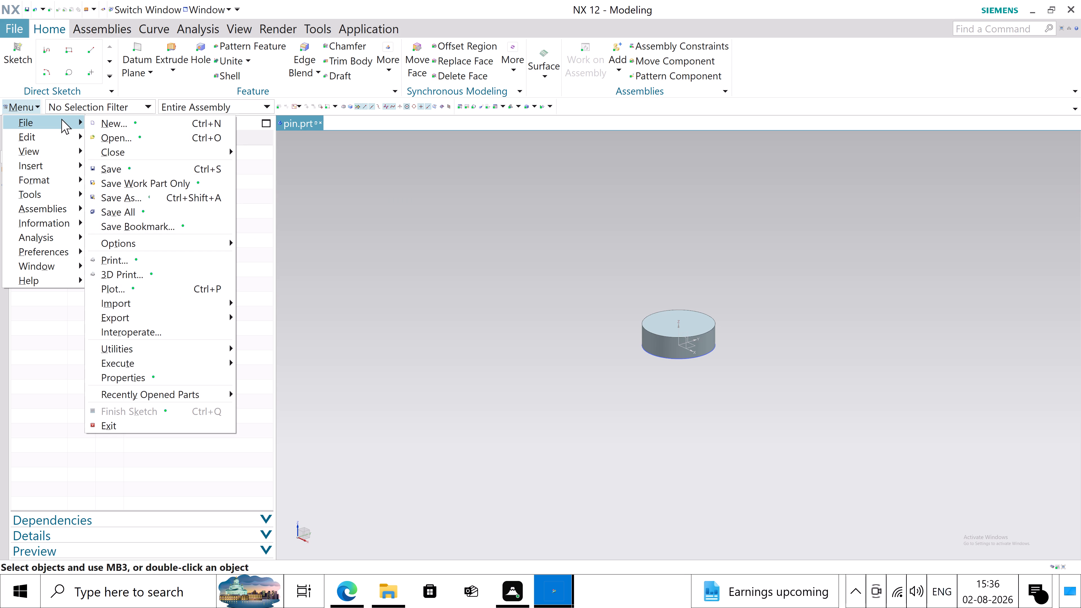
left_click(58, 162)
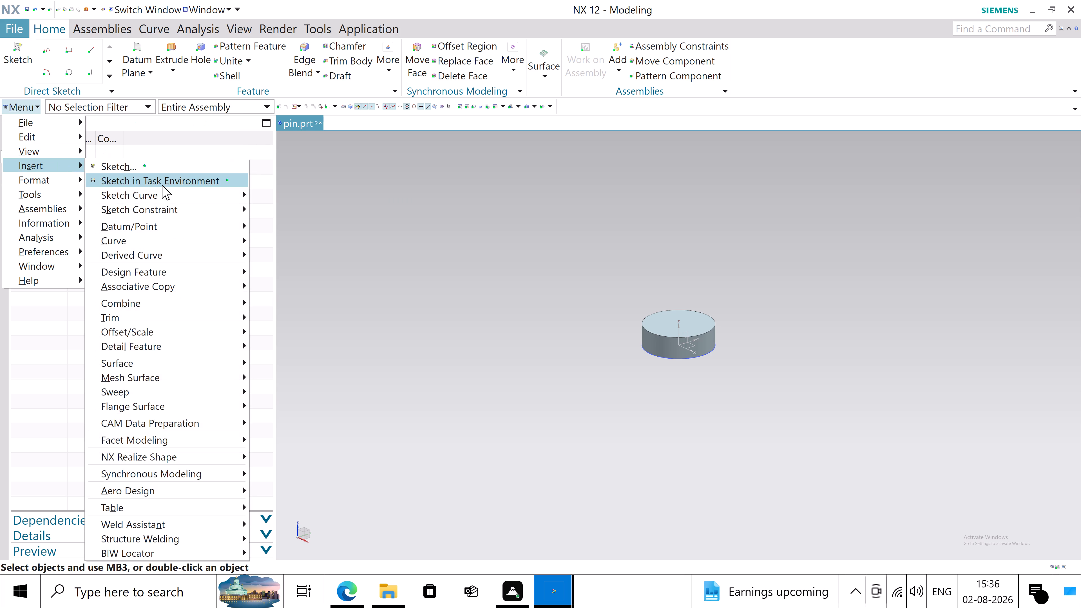
left_click(162, 185)
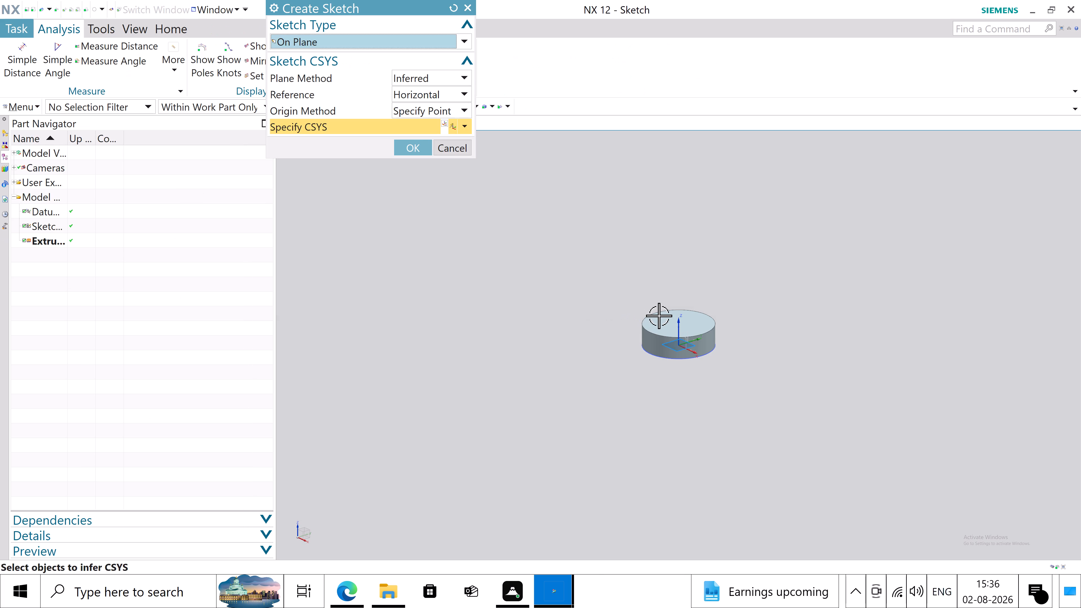
left_click(659, 316)
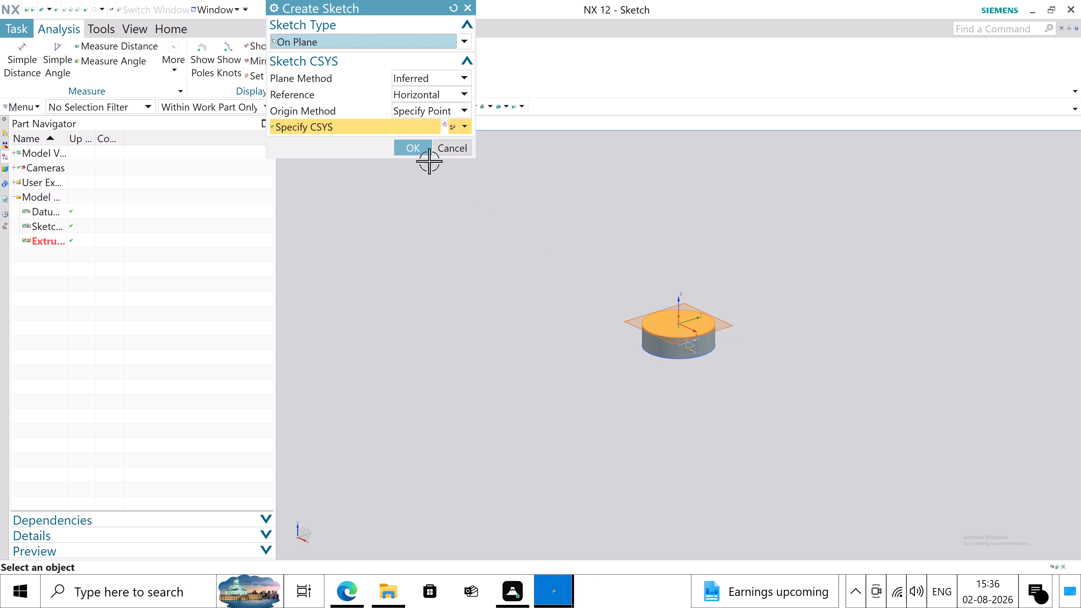
left_click(420, 153)
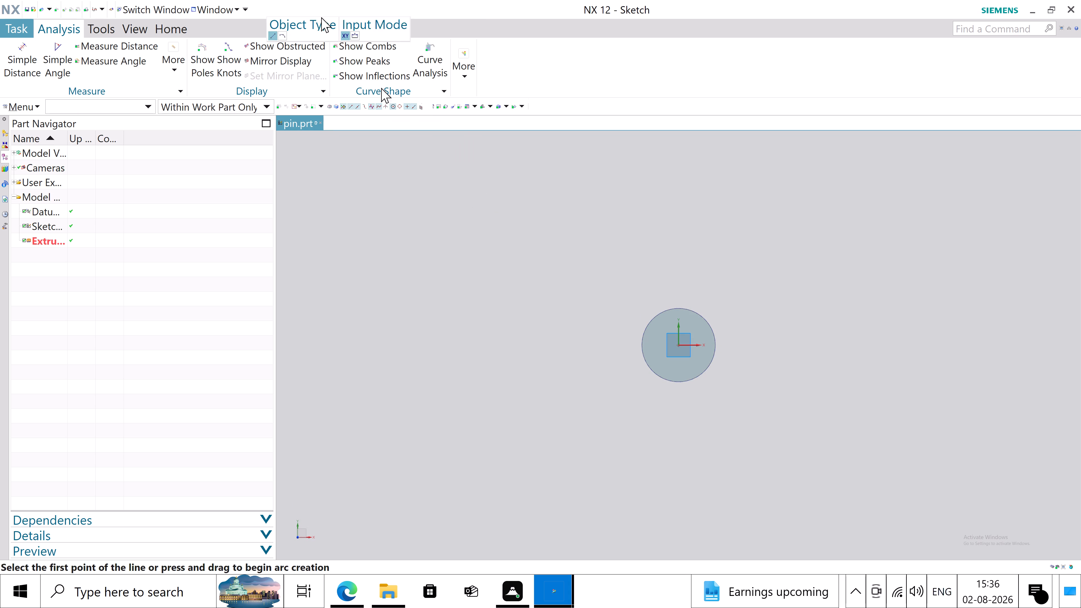
left_click(177, 23)
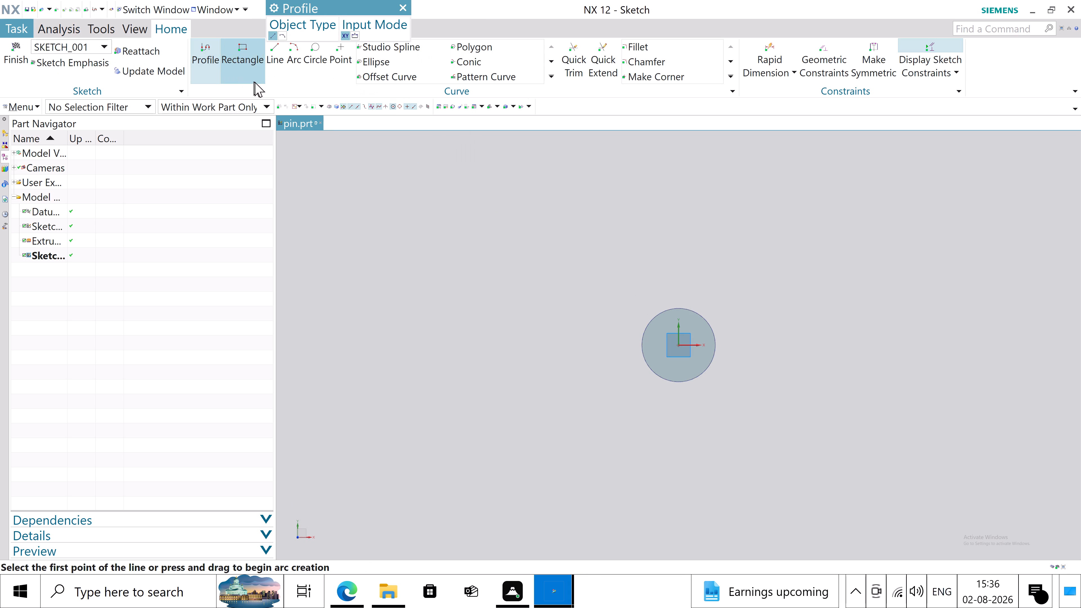
left_click(401, 4)
Draw a 25 mm diameter circle centred on the sketch origin and finish the sketch.
left_click(312, 55)
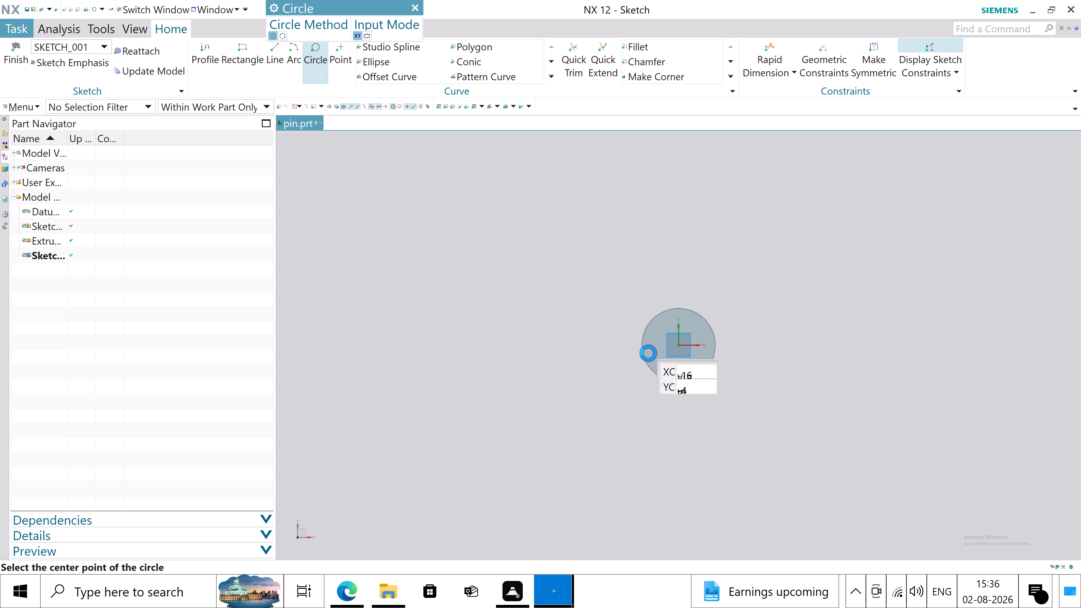
left_click(679, 345)
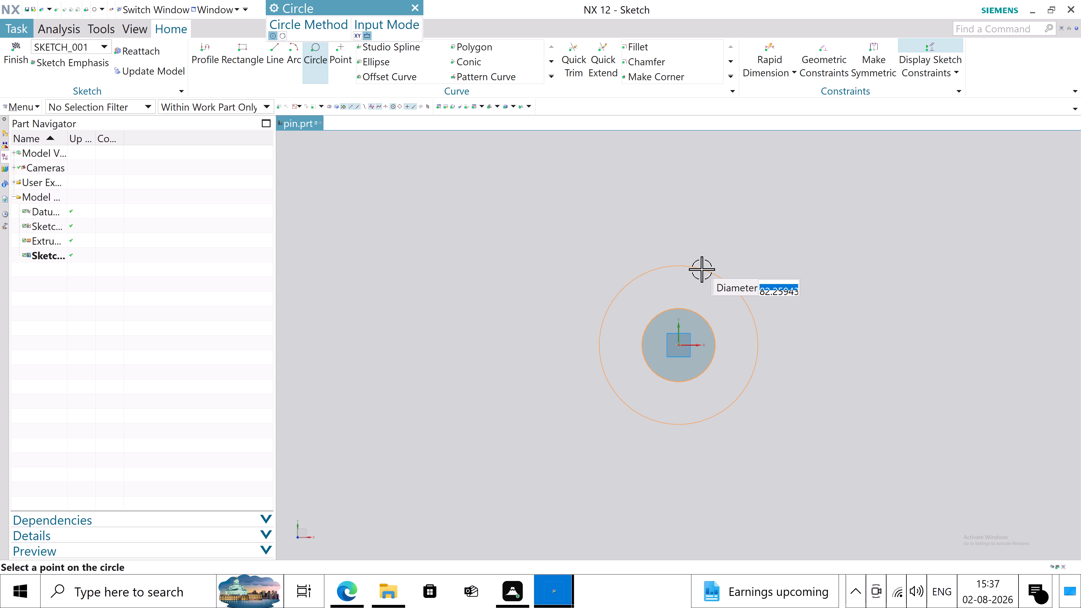
type("25")
key("Return")
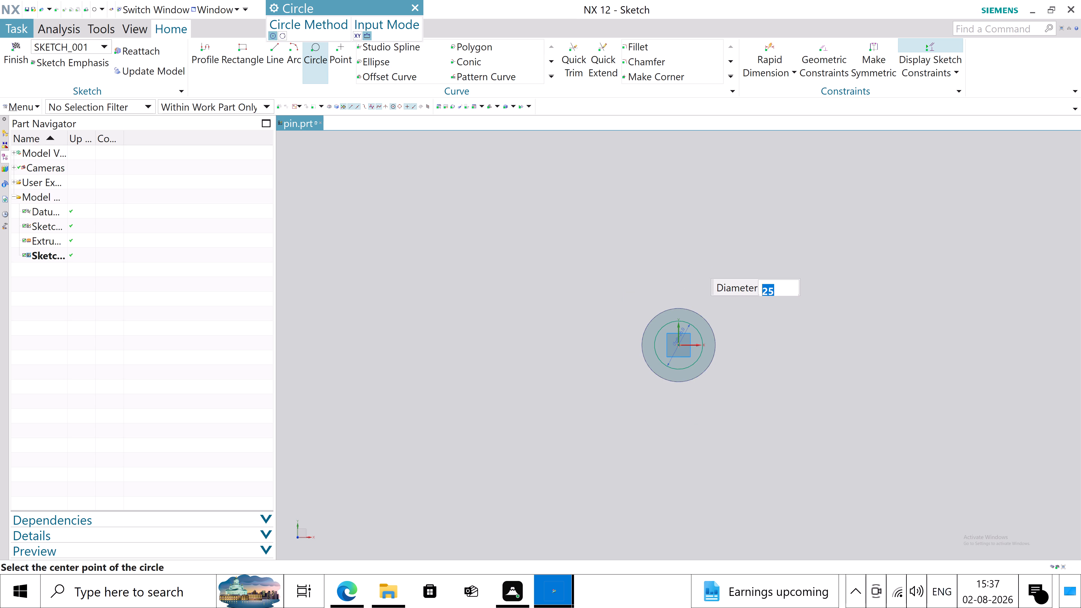
left_click(413, 3)
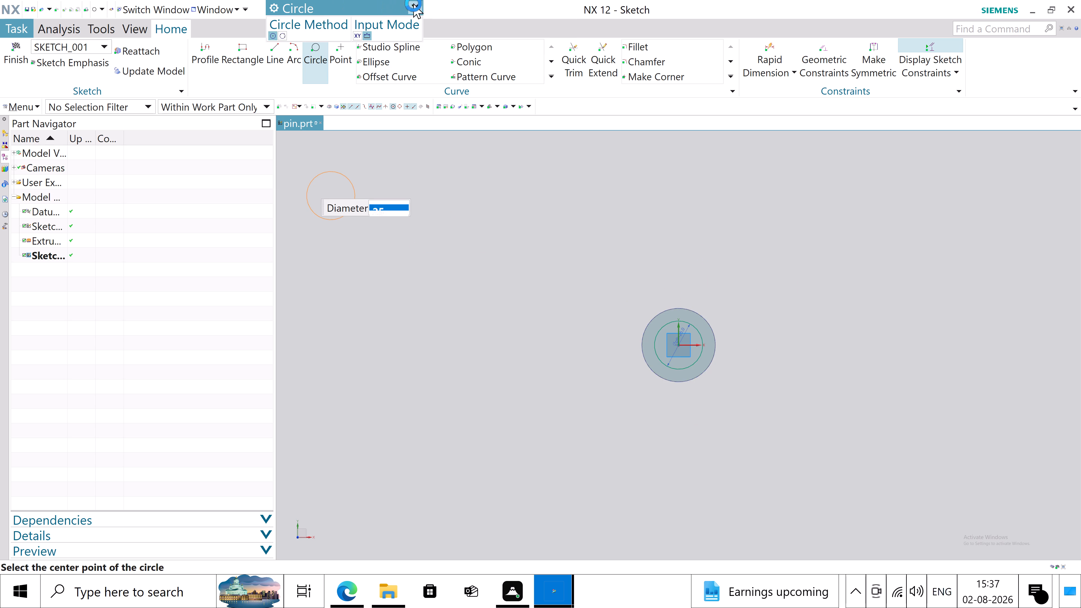
left_click(6, 54)
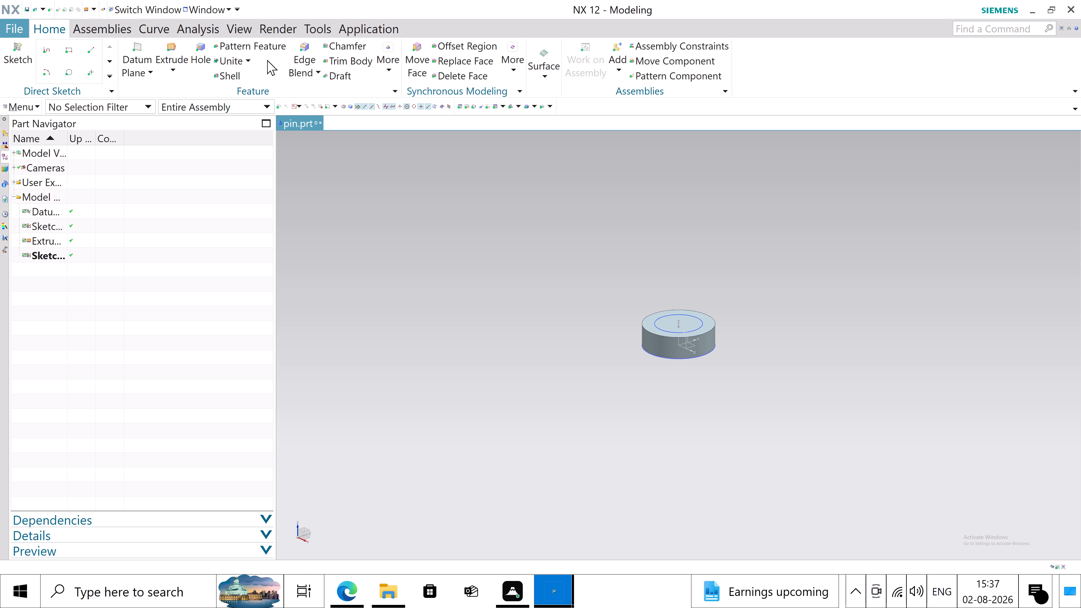
Start an Extrude of the 25 mm circle on the pin head's top face, selecting the circle as the section.
left_click(173, 72)
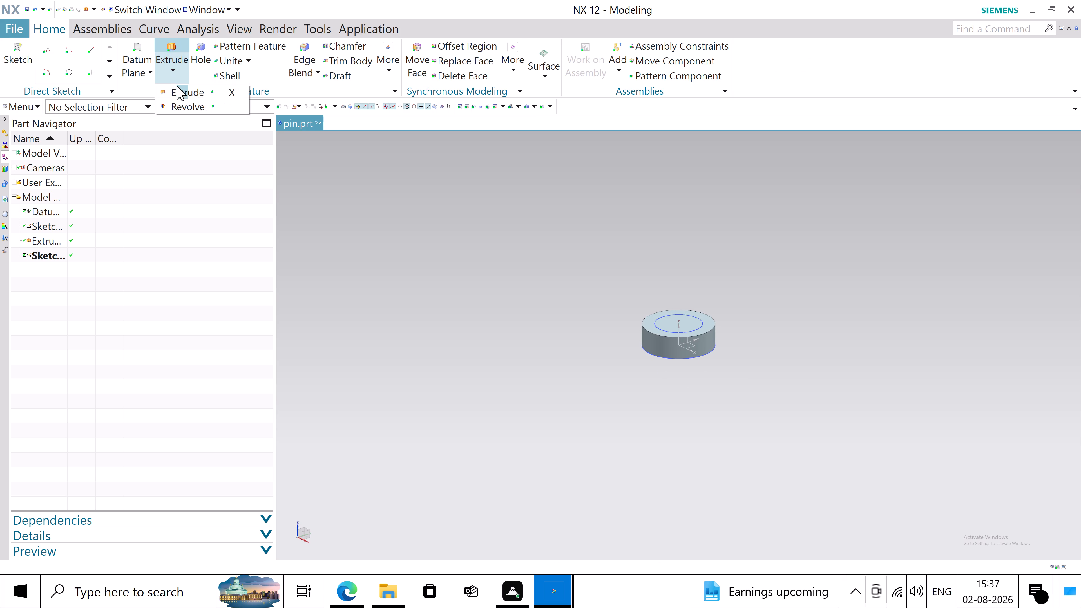
left_click(180, 91)
scroll(681, 322, "up", 2)
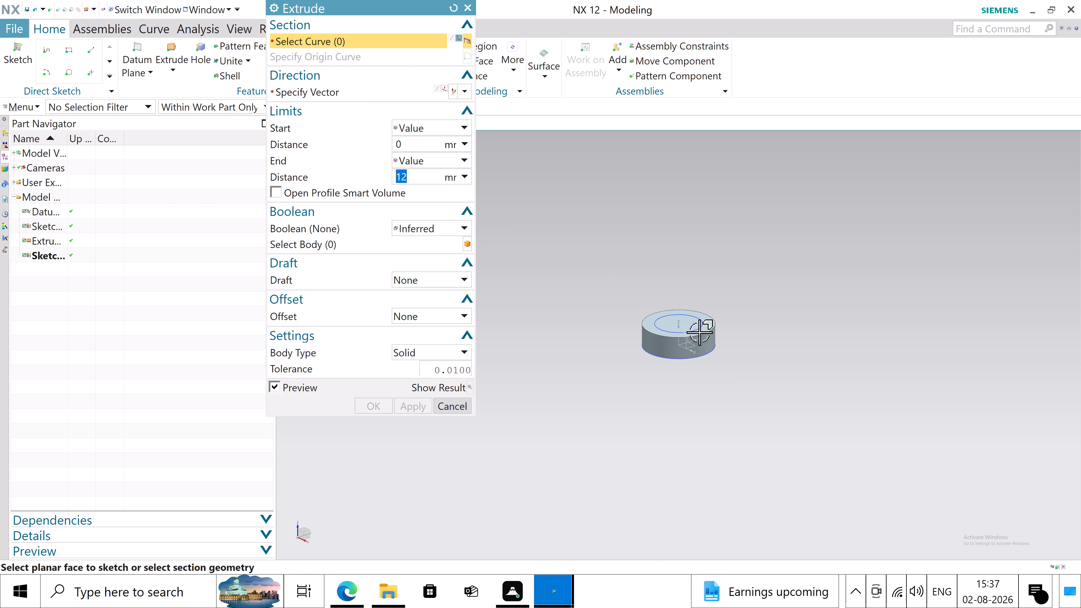
scroll(699, 332, "up", 3)
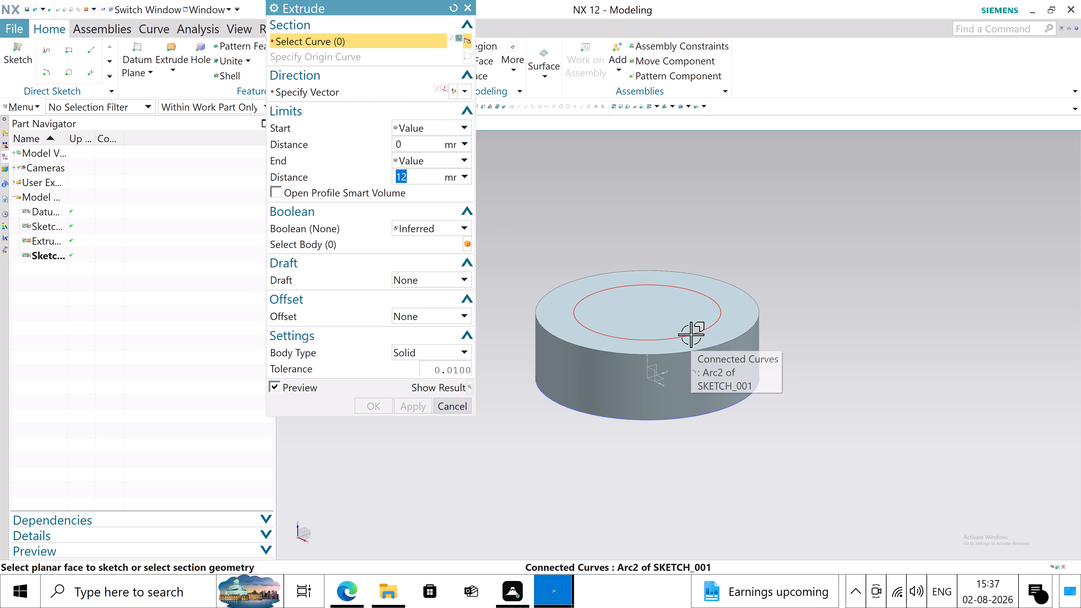
left_click(691, 334)
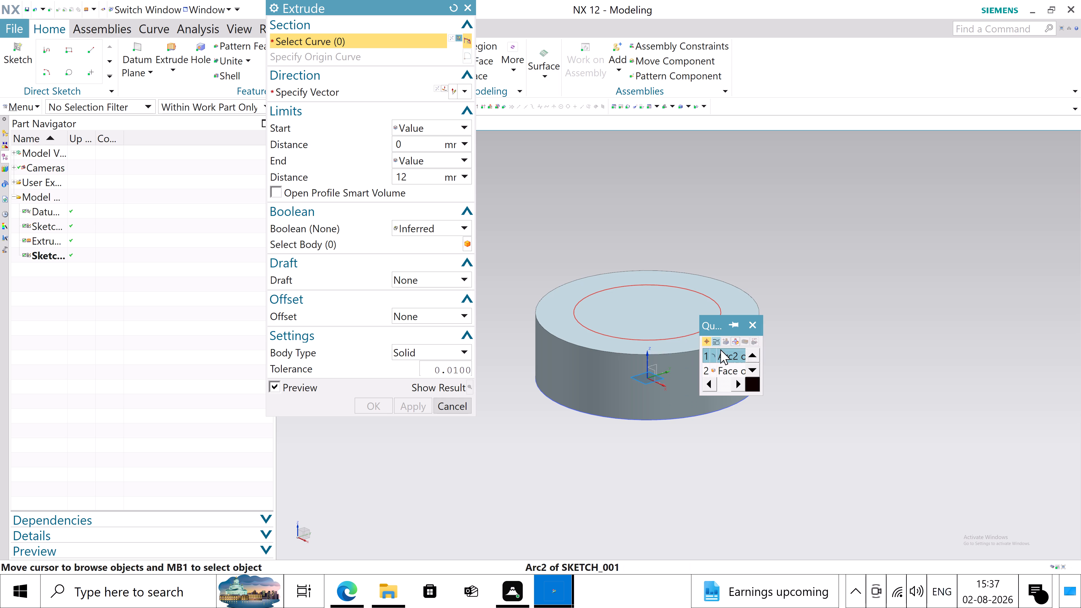
left_click(723, 352)
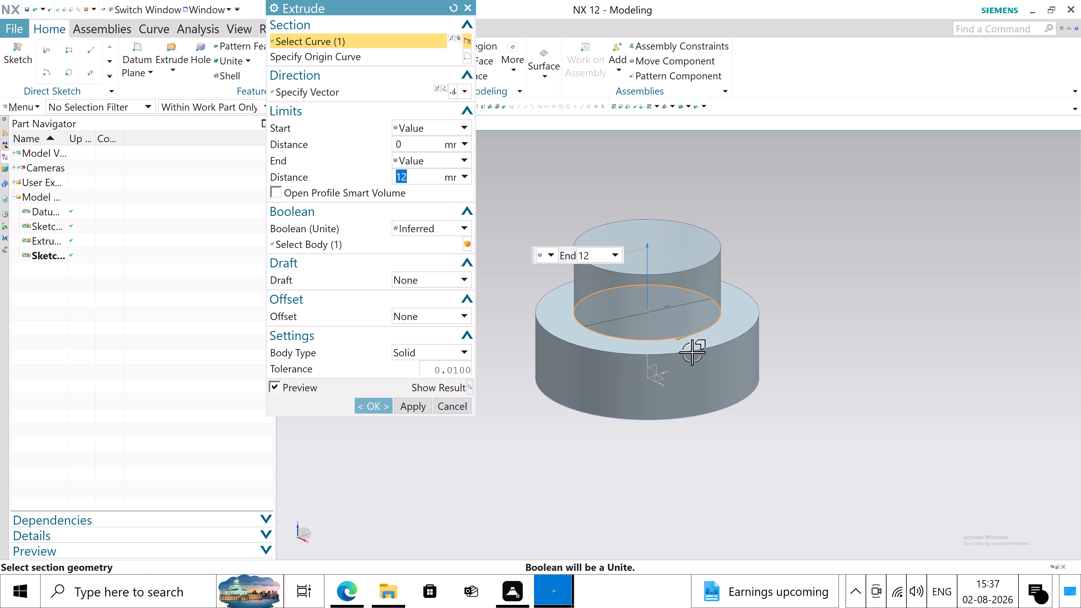
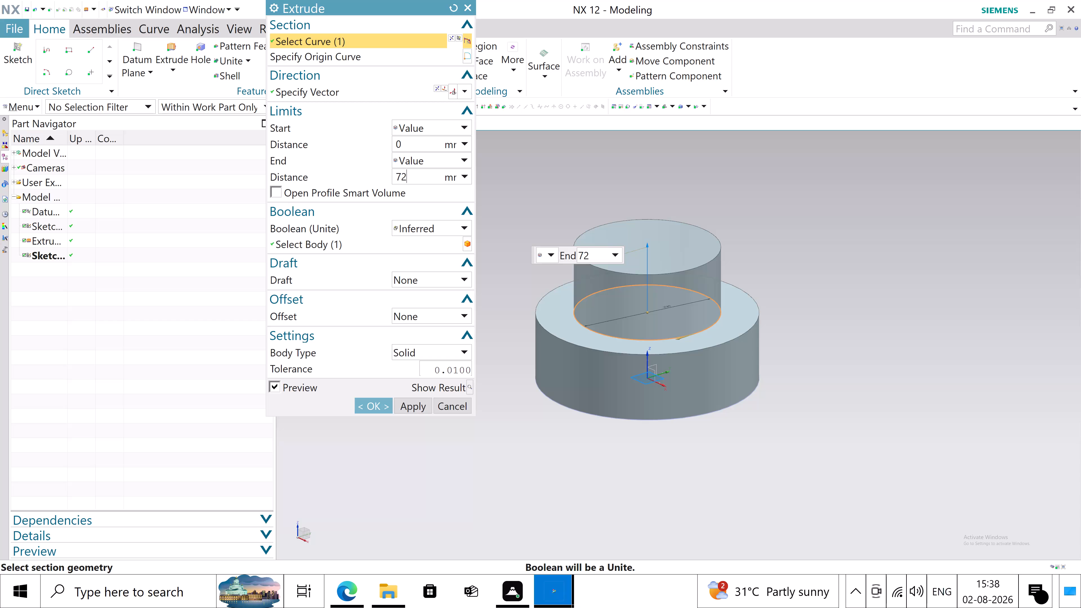
Extrude the 25 mm circle from 0 to 84 mm with the inferred unite to the pin head, forming the pin shank.
key("Tab")
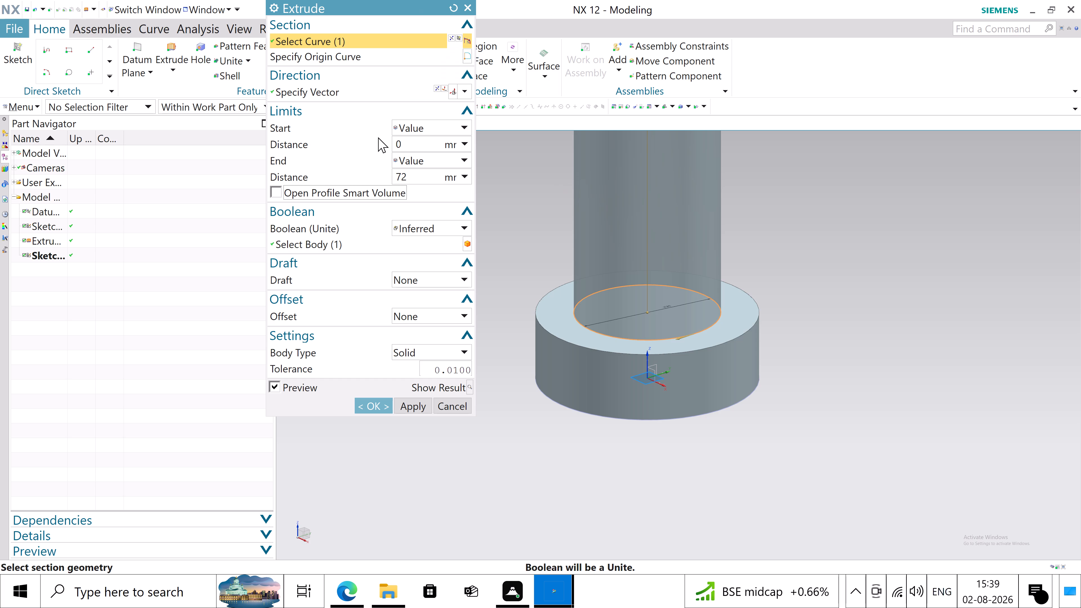
left_click(419, 176)
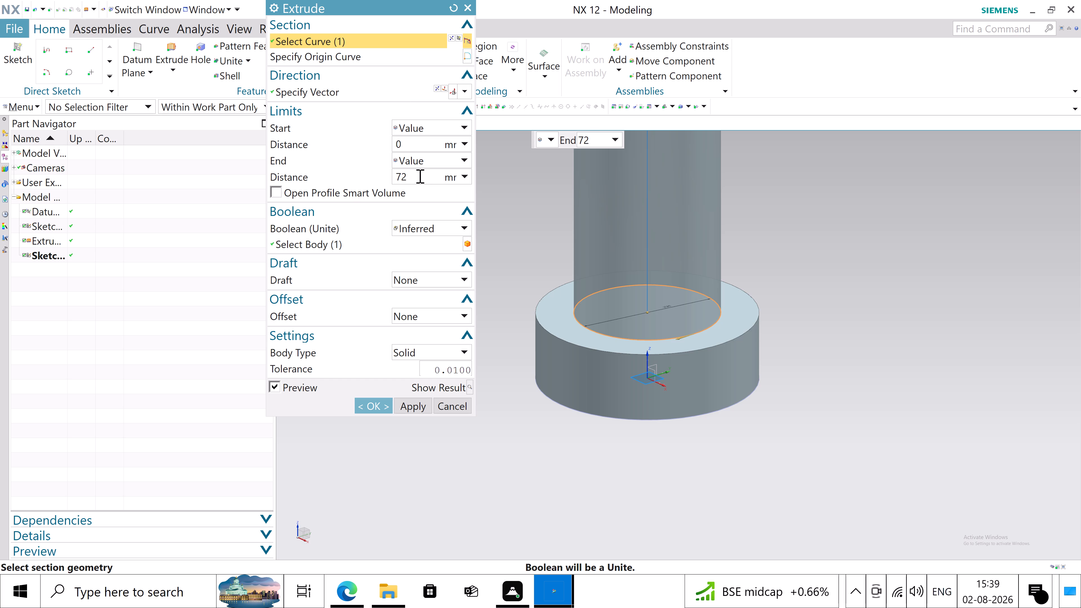
left_click_drag(419, 176, 348, 187)
type("84")
key("Tab")
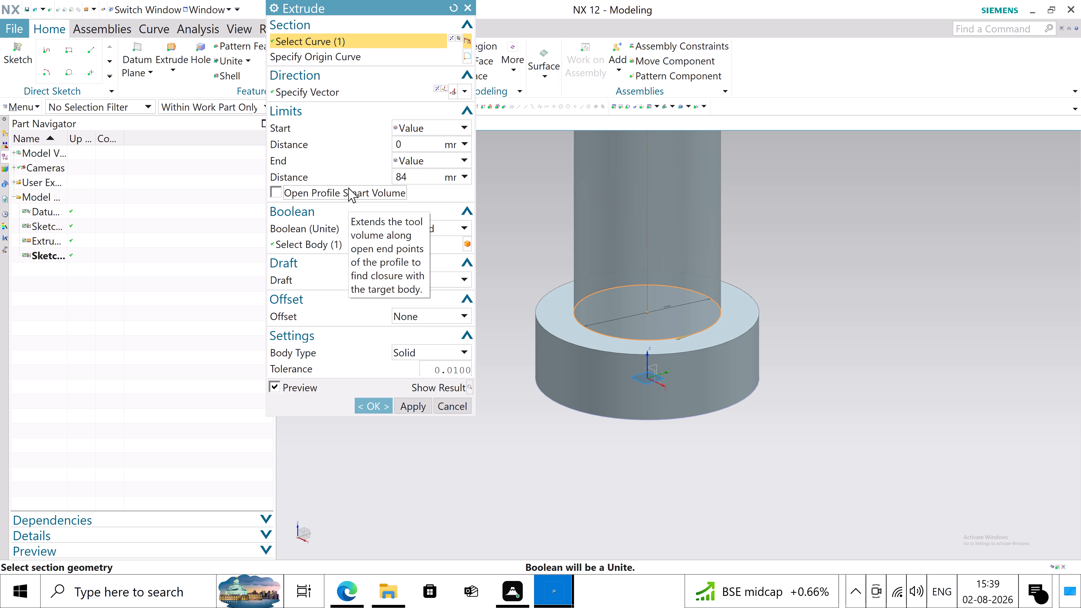
scroll(724, 393, "down", 2)
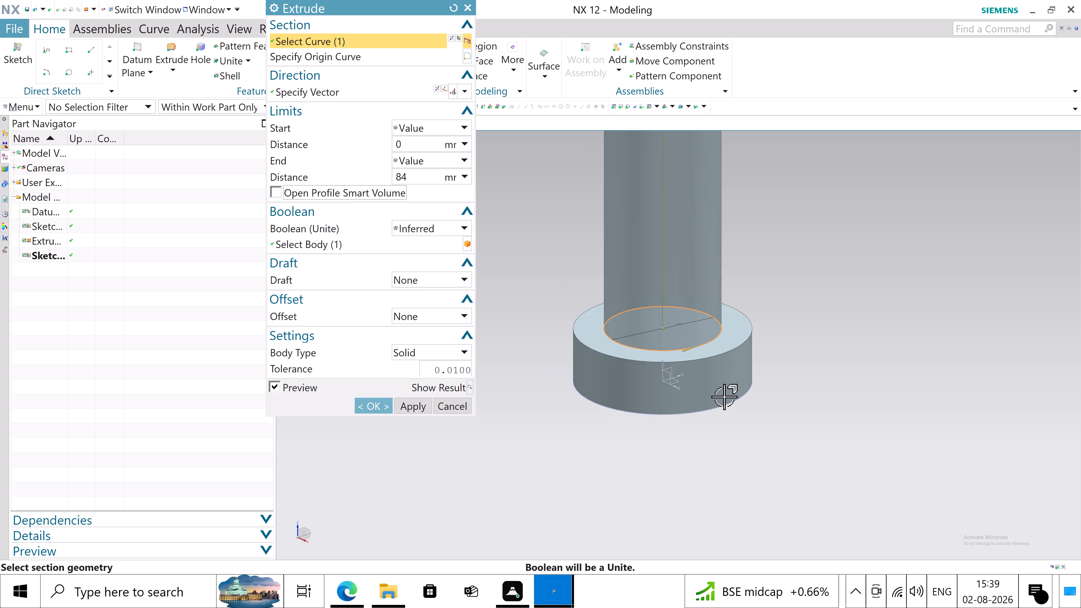
scroll(724, 397, "down", 4)
scroll(750, 345, "up", 2)
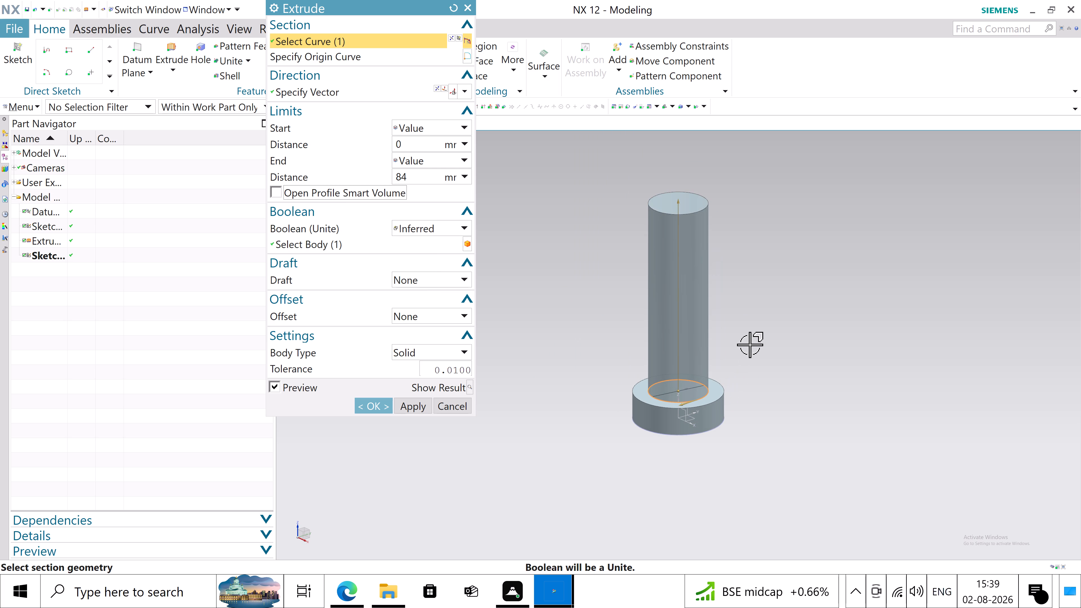
left_click(363, 404)
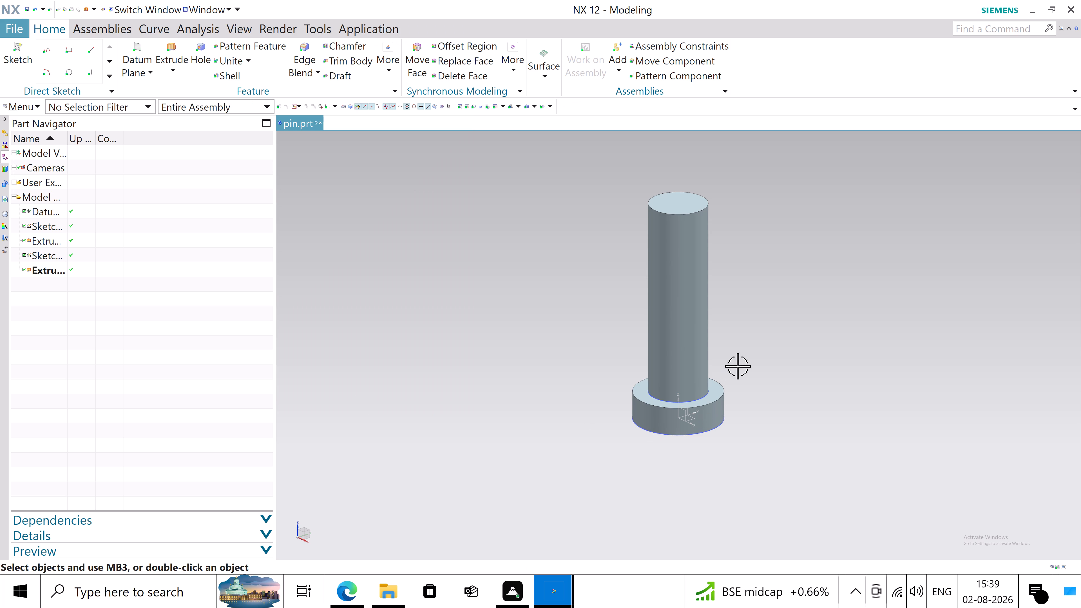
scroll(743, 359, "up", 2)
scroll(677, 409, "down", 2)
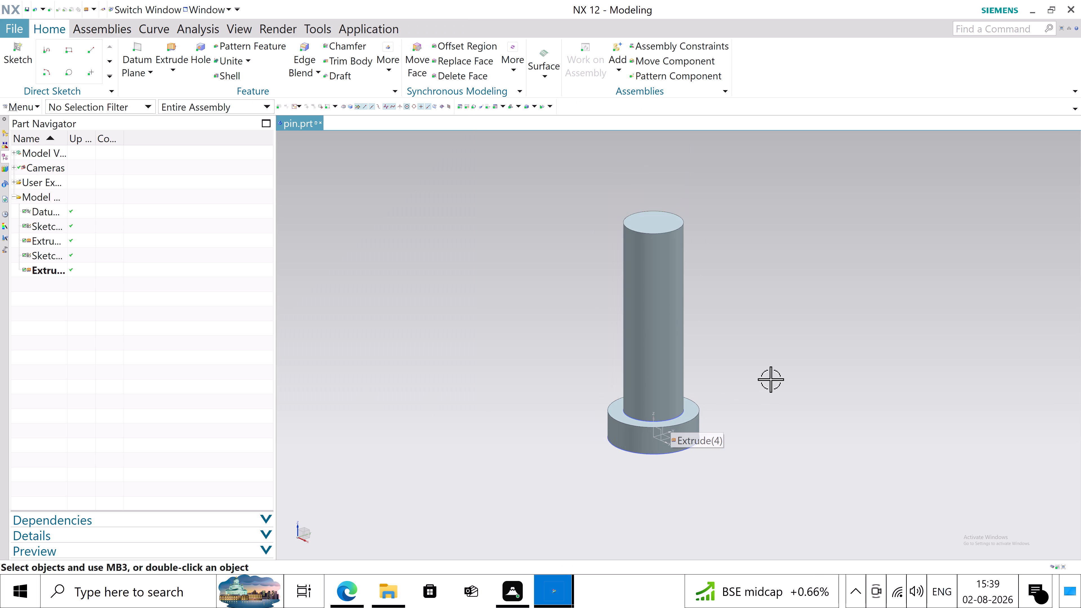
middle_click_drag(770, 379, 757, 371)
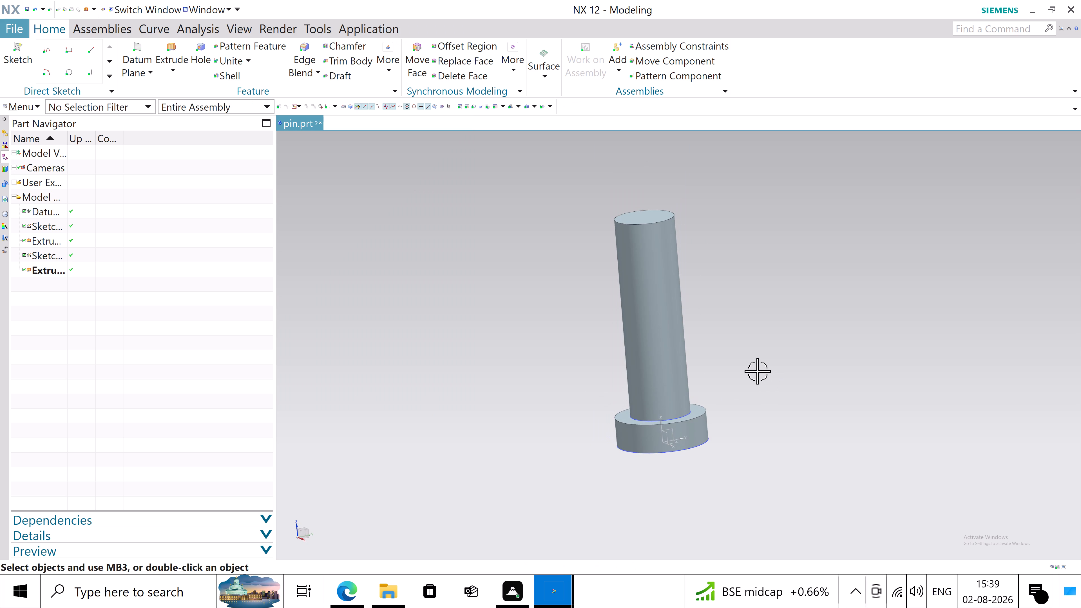
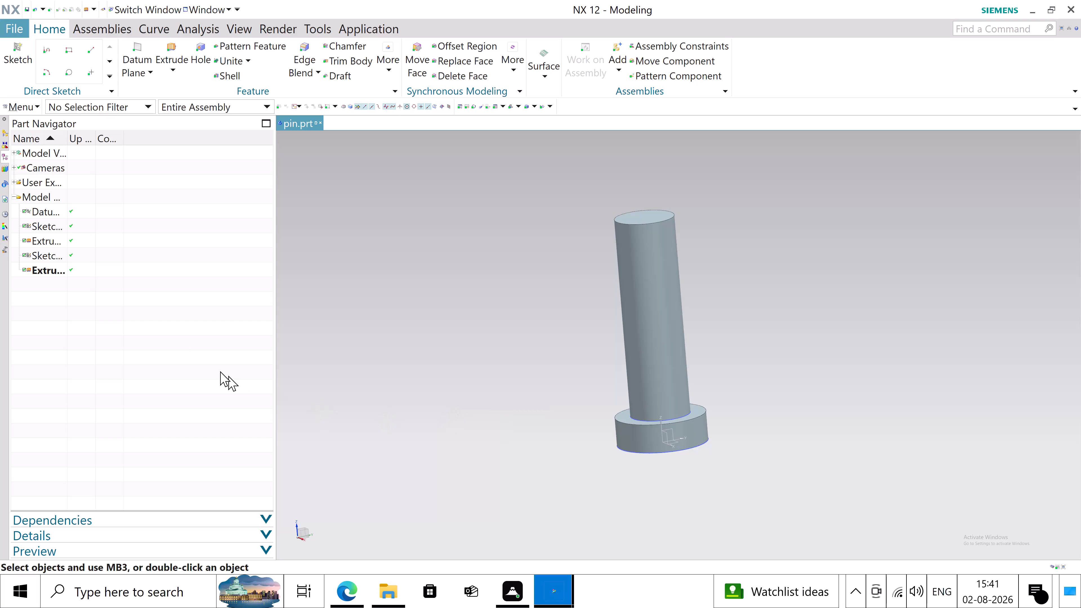
Create a sketch in the task environment on the XZ plane of the datum coordinate system.
left_click(22, 110)
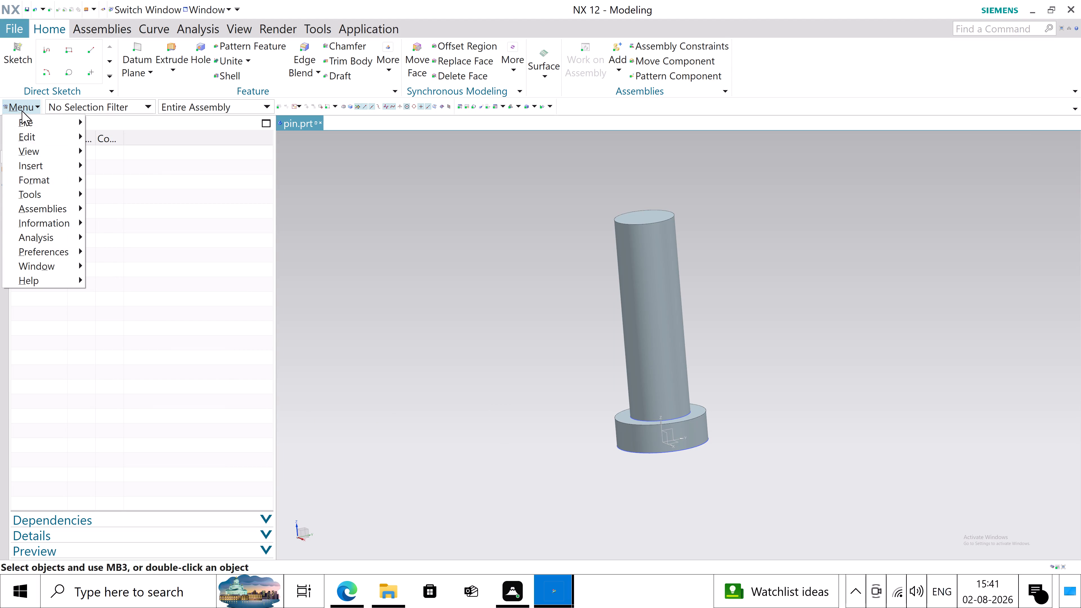
left_click(35, 168)
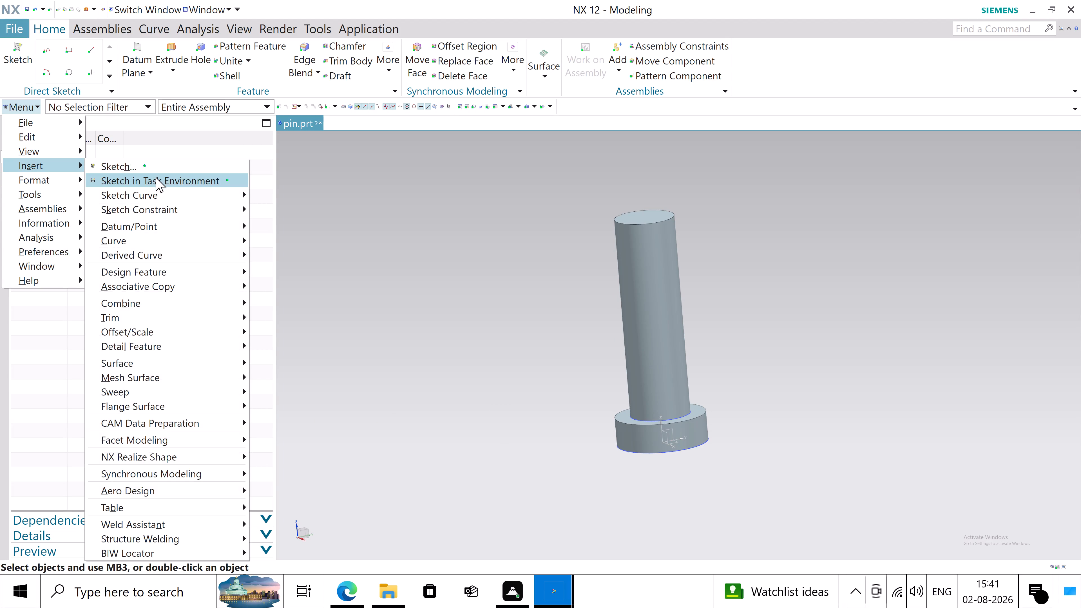
left_click(156, 177)
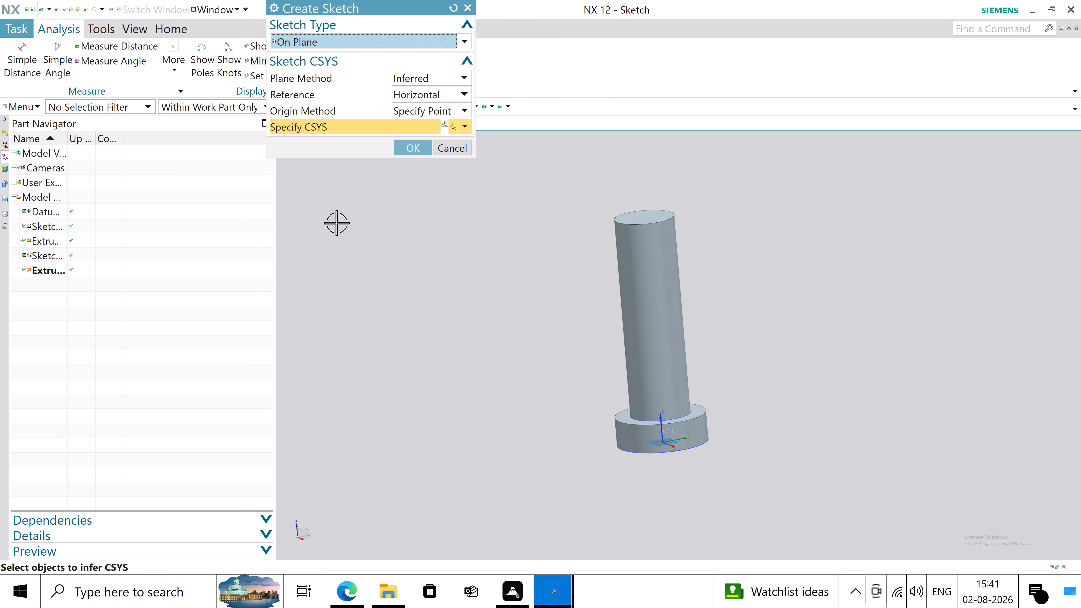
left_click(667, 438)
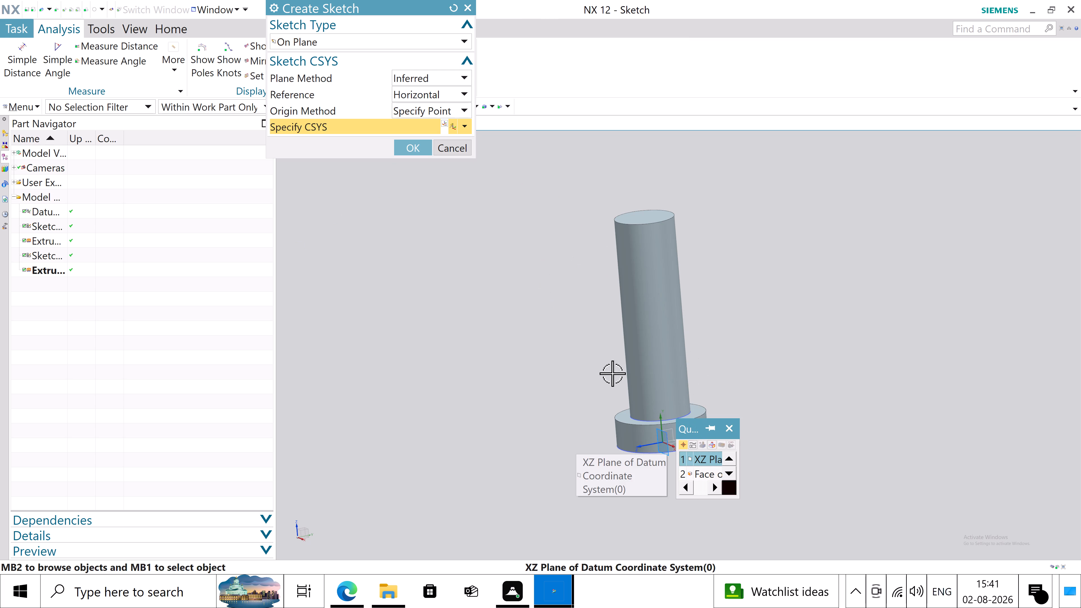
left_click(690, 461)
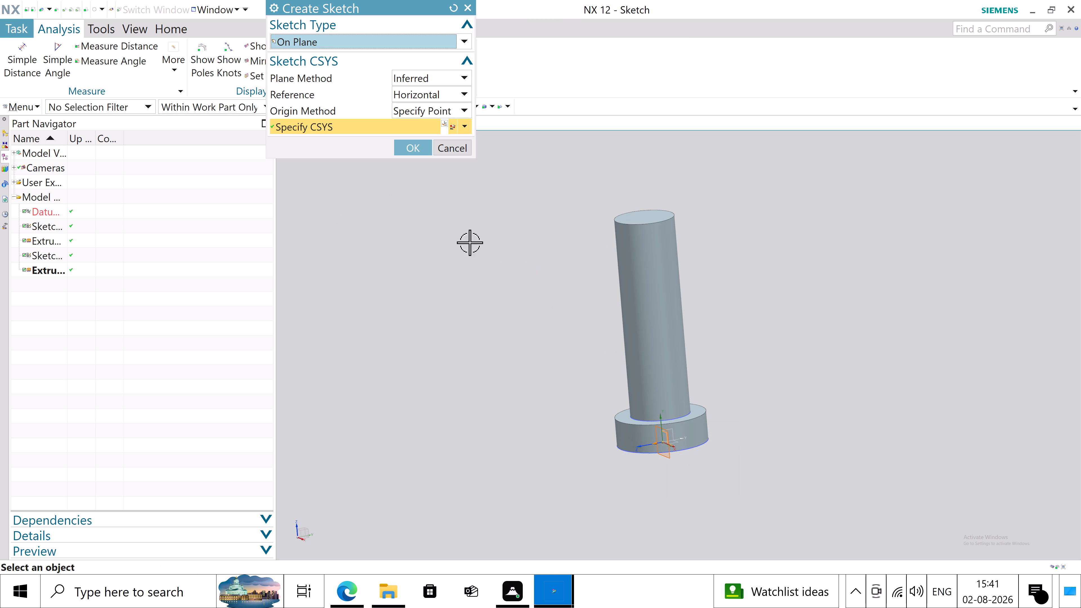
left_click(416, 152)
Sketch a circle centred near the pin shank's axis, just below the shank's free end.
scroll(545, 405, "down", 2)
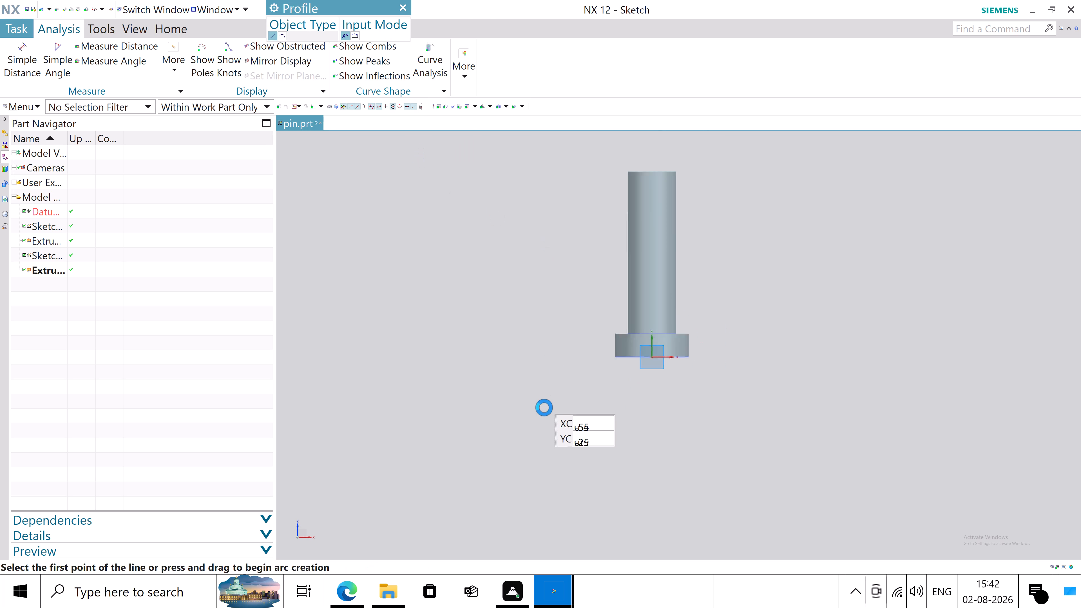
scroll(544, 408, "down", 2)
scroll(638, 308, "up", 3)
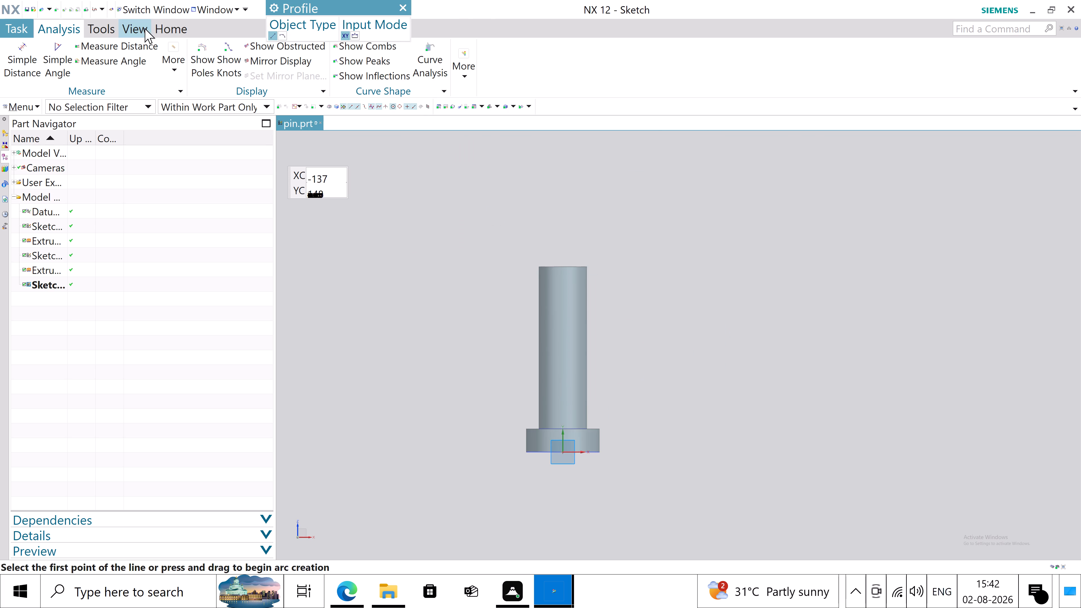
left_click(174, 27)
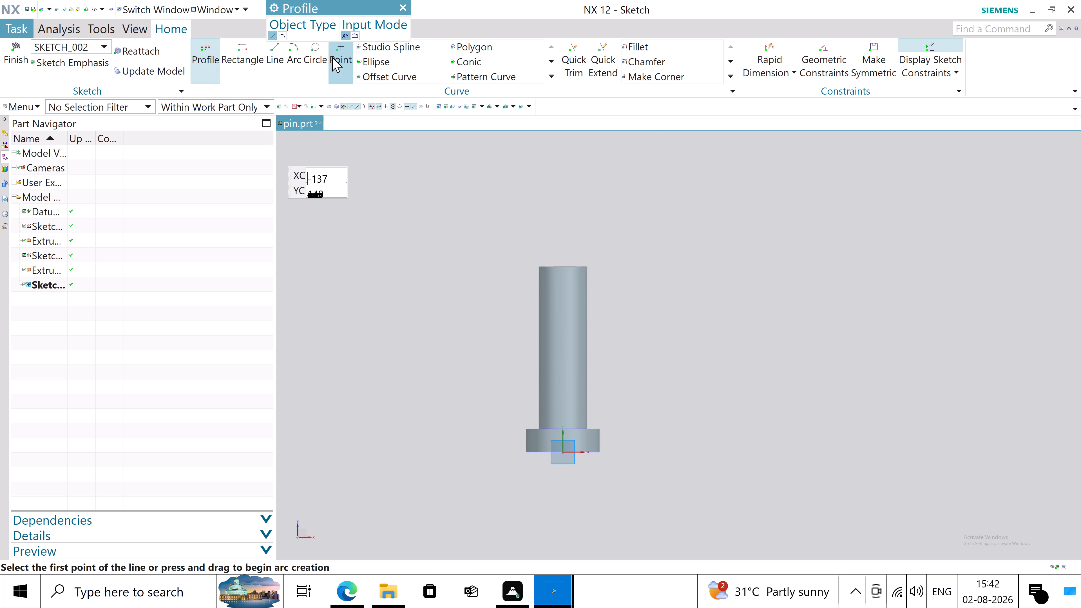
left_click(311, 50)
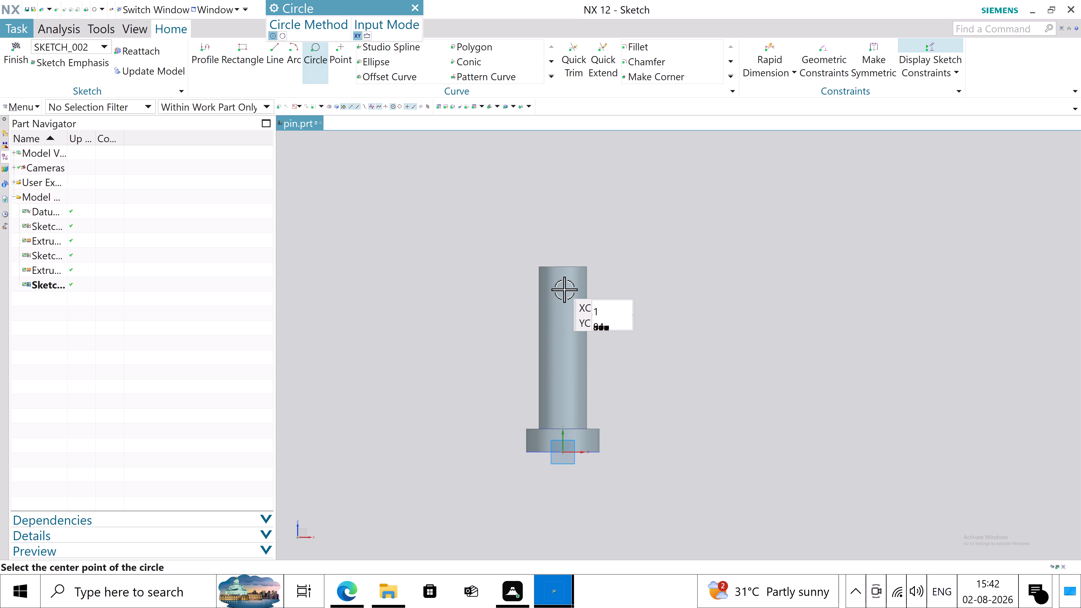
left_click(562, 290)
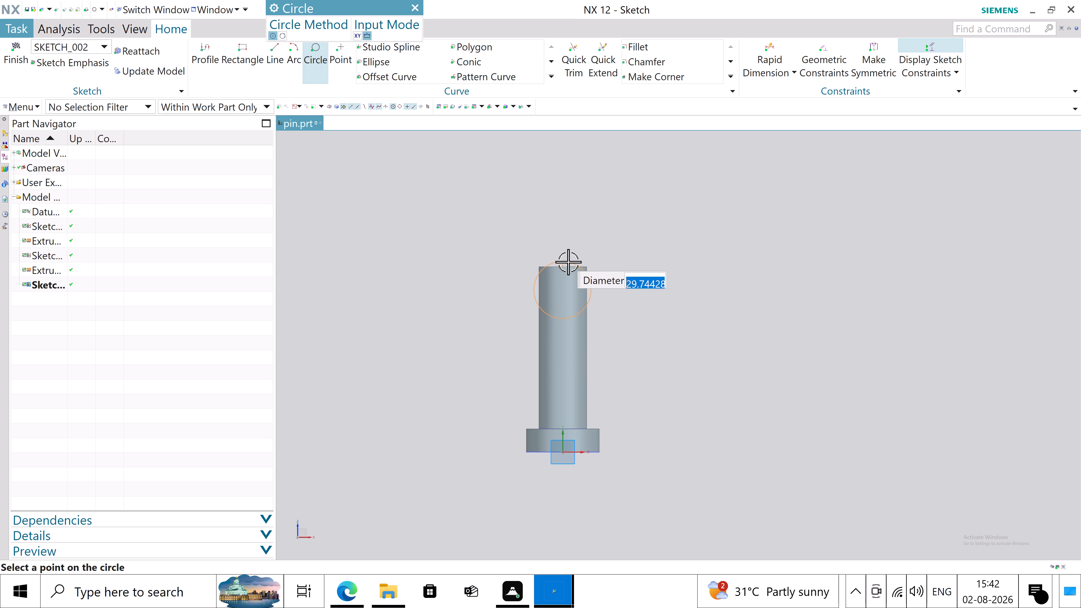
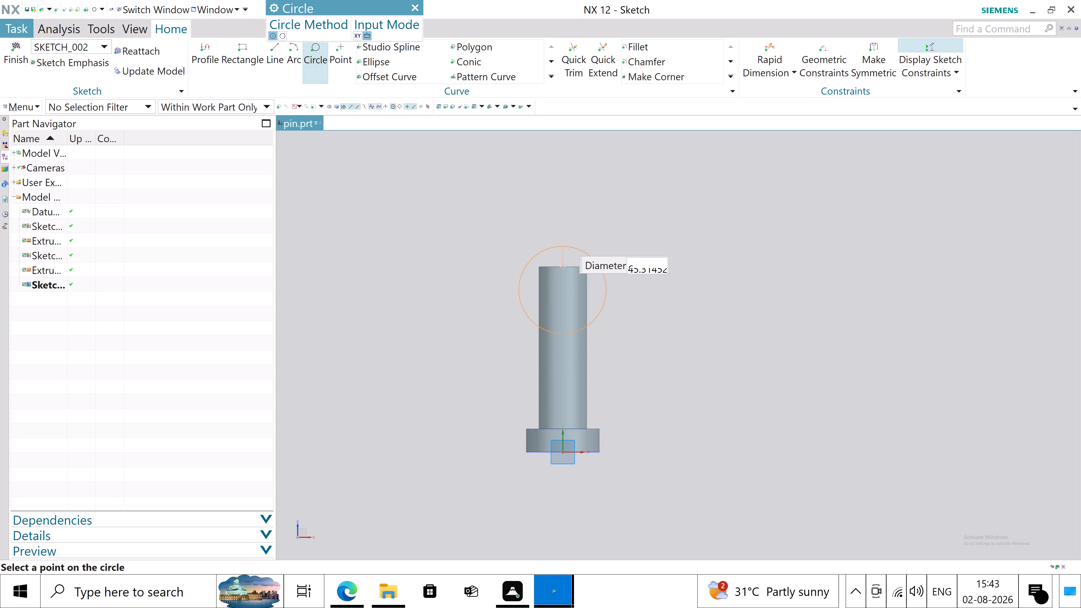
Clear the diameter value of the circle being sketched near the pin shank's free end.
key("Delete")
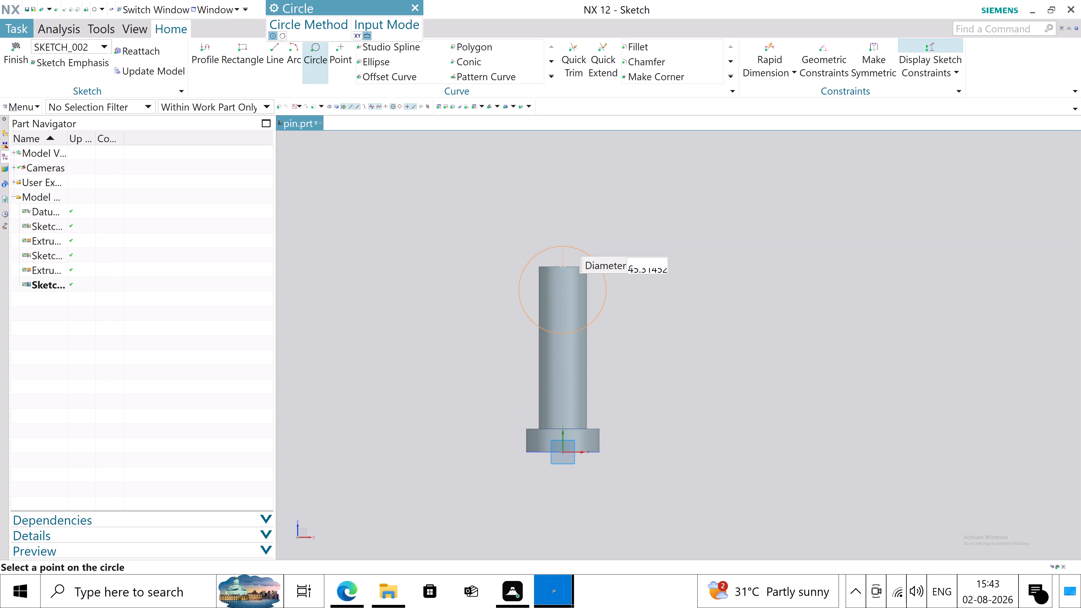
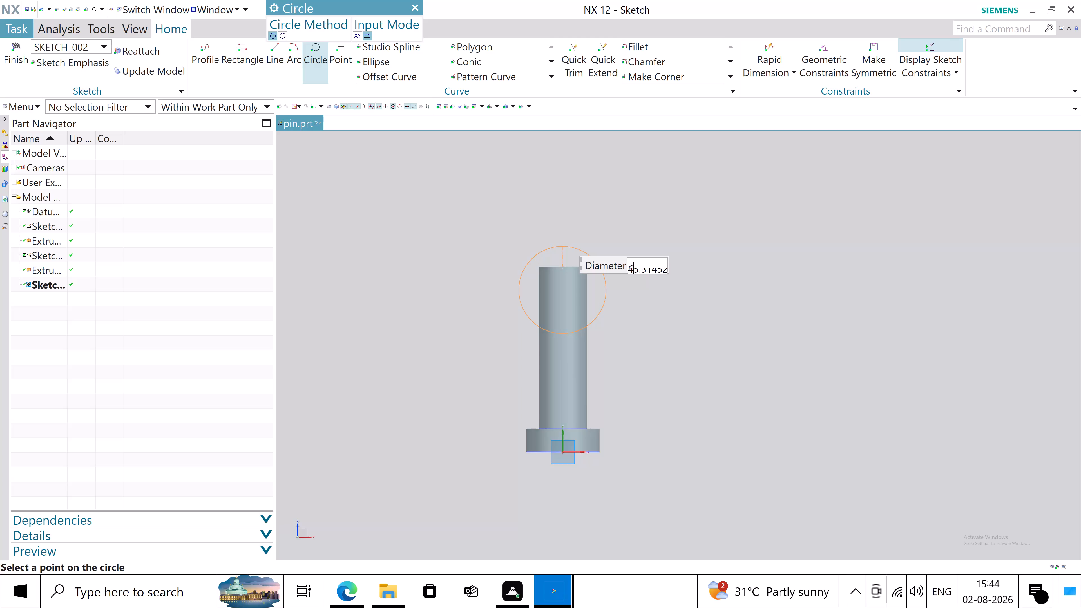
Set the diameter of the circle near the pin shank's free end to 6 mm and finish the Circle command.
key("BackSpace")
key("BackSpace")
key("BackSpace")
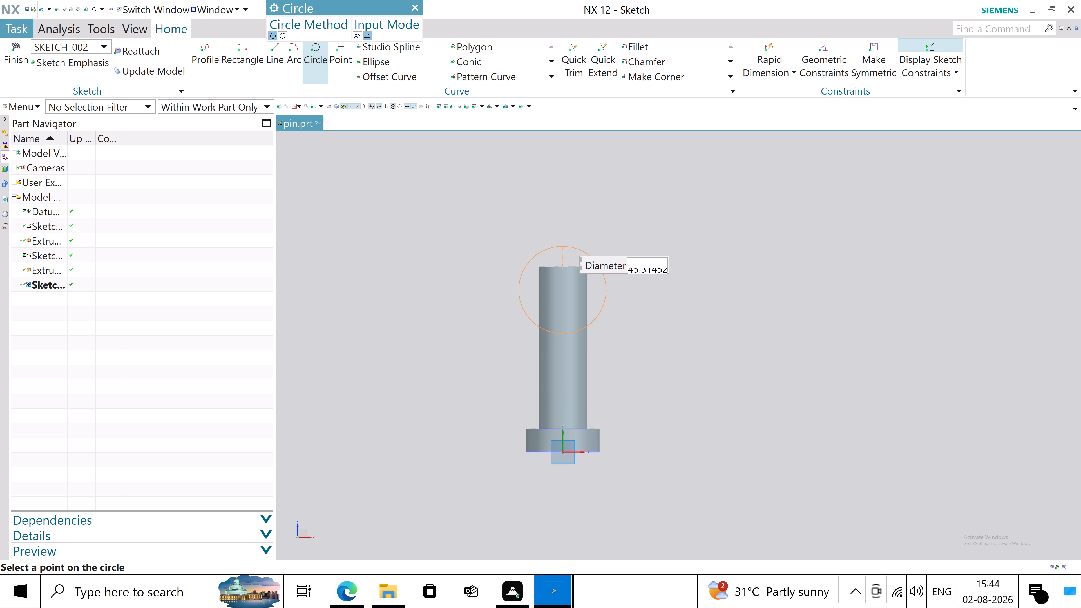
key("6")
key("Return")
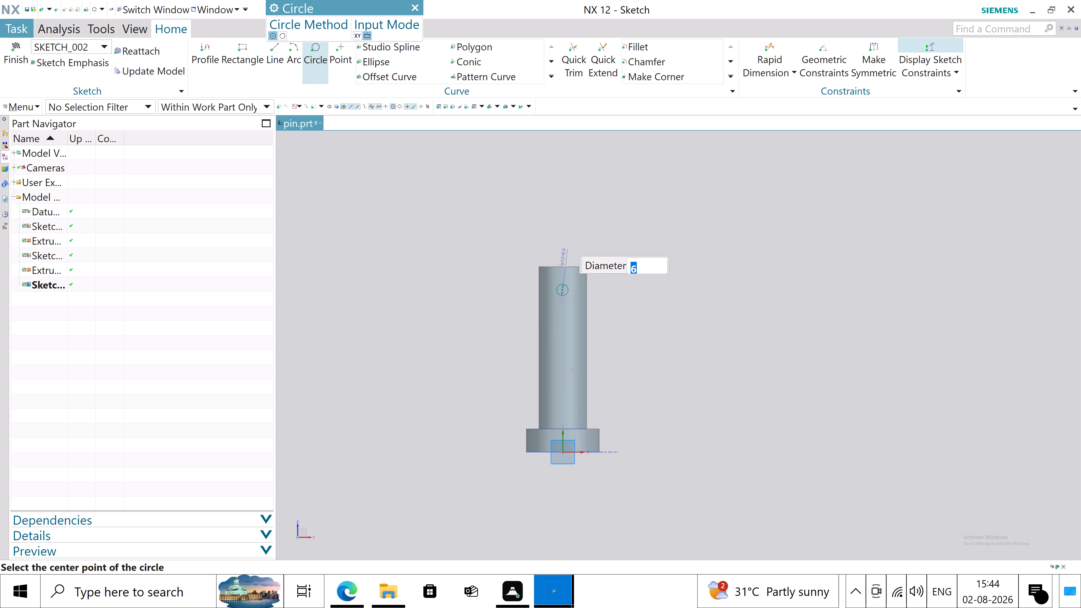
left_click(416, 3)
Set the horizontal distance between the circle's centre and the pin's vertical axis to 0 mm.
scroll(581, 251, "up", 2)
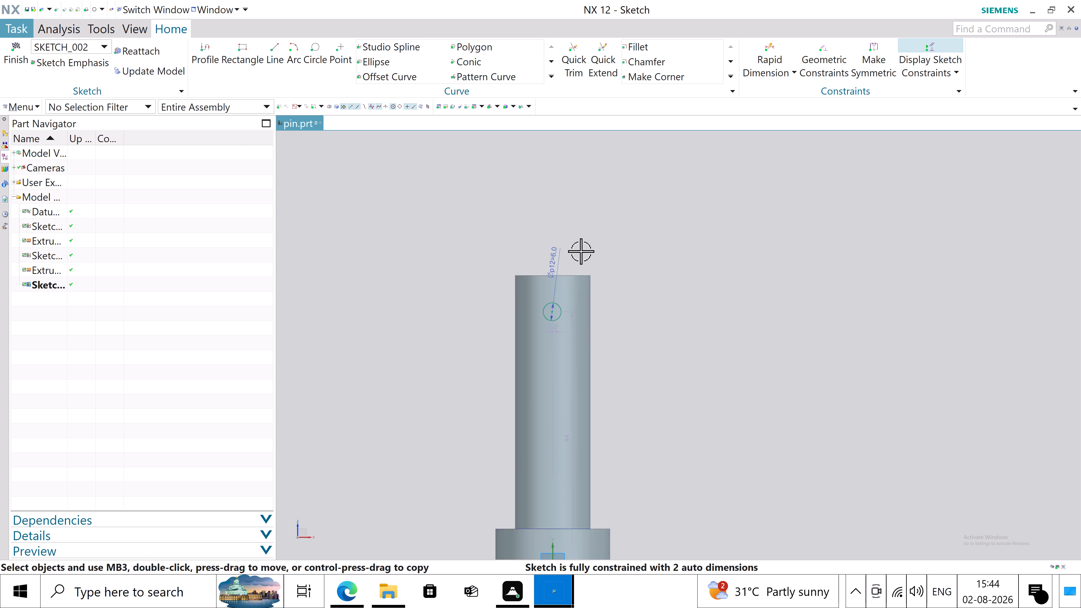
scroll(581, 251, "up", 3)
scroll(548, 419, "up", 3)
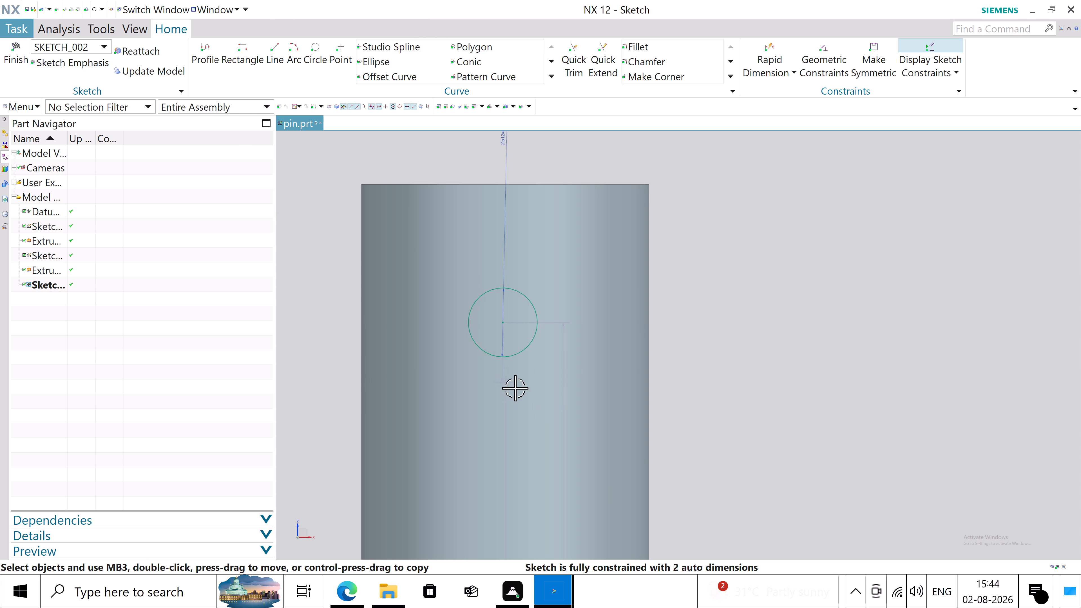
double_click(504, 381)
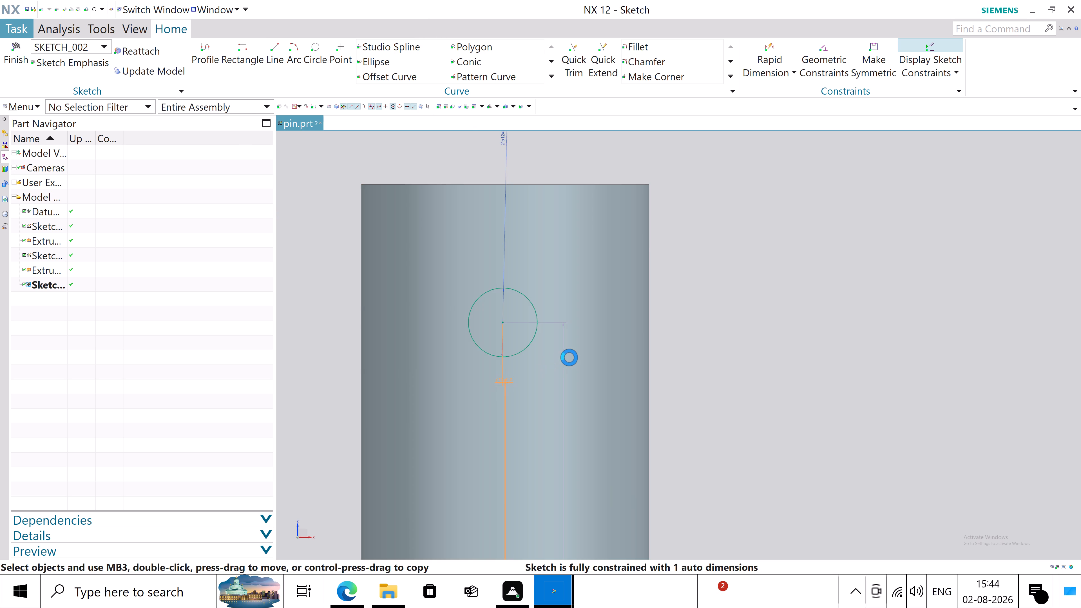
key("0")
key("Return")
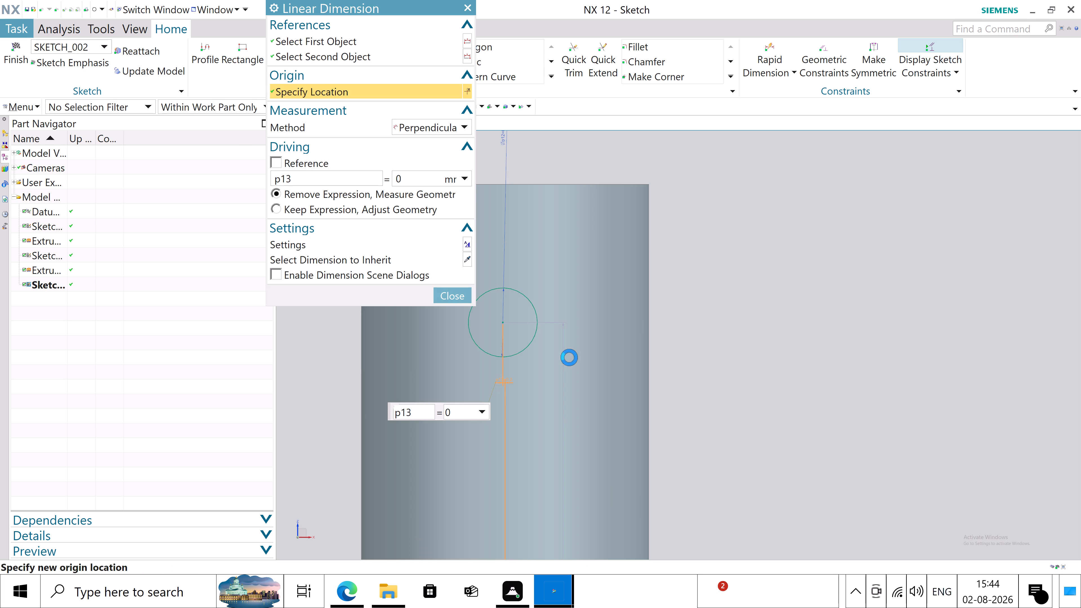
left_click(451, 298)
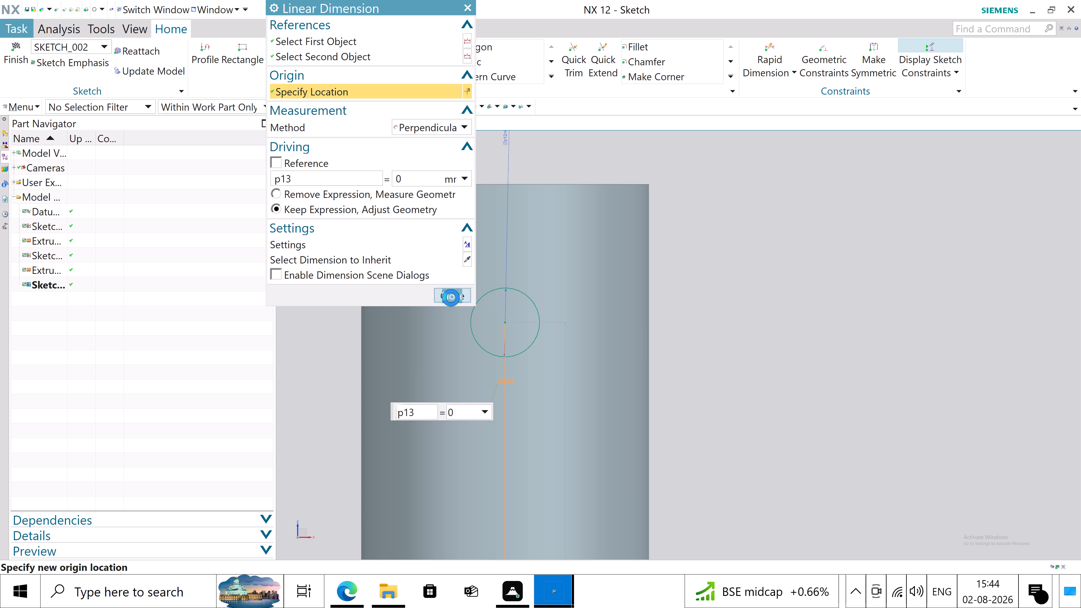
Reposition the circle's vertical dimension so it sits outside the pin shank.
scroll(568, 301, "down", 4)
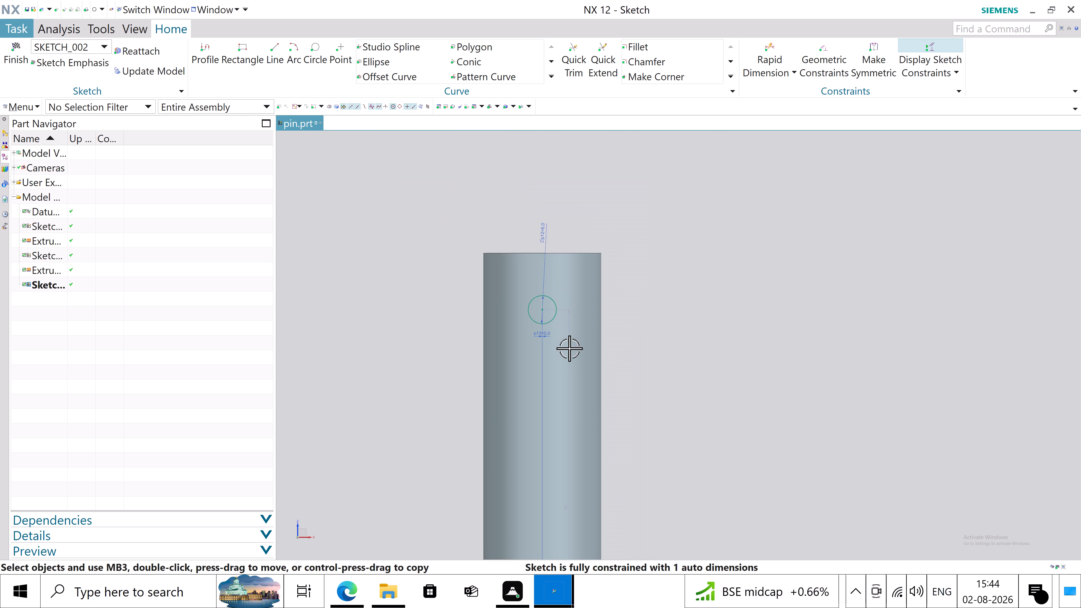
left_click_drag(568, 365, 645, 367)
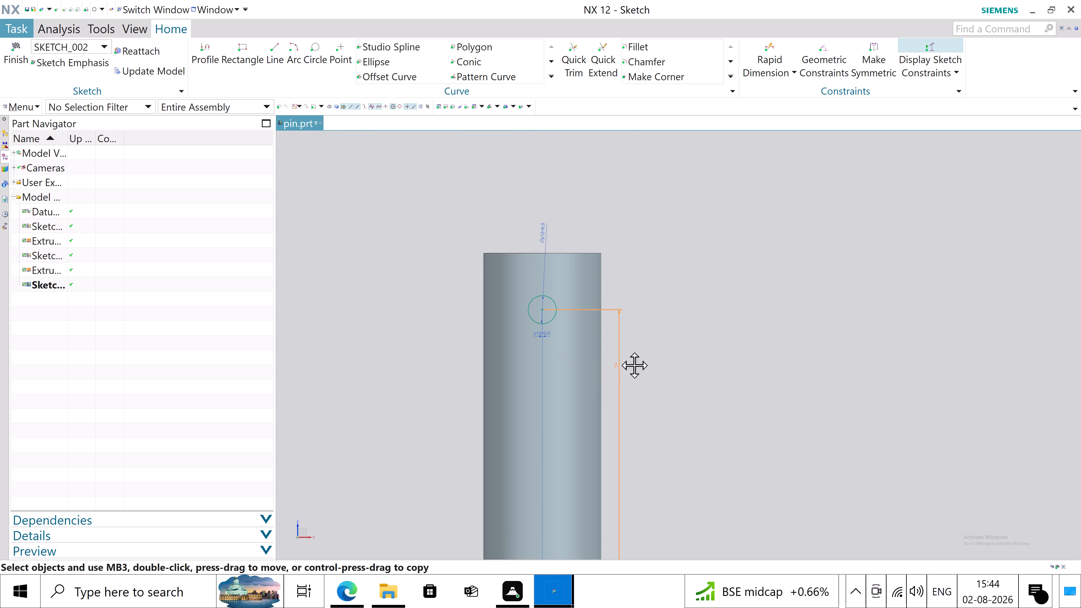
left_click_drag(645, 367, 652, 368)
scroll(652, 368, "down", 3)
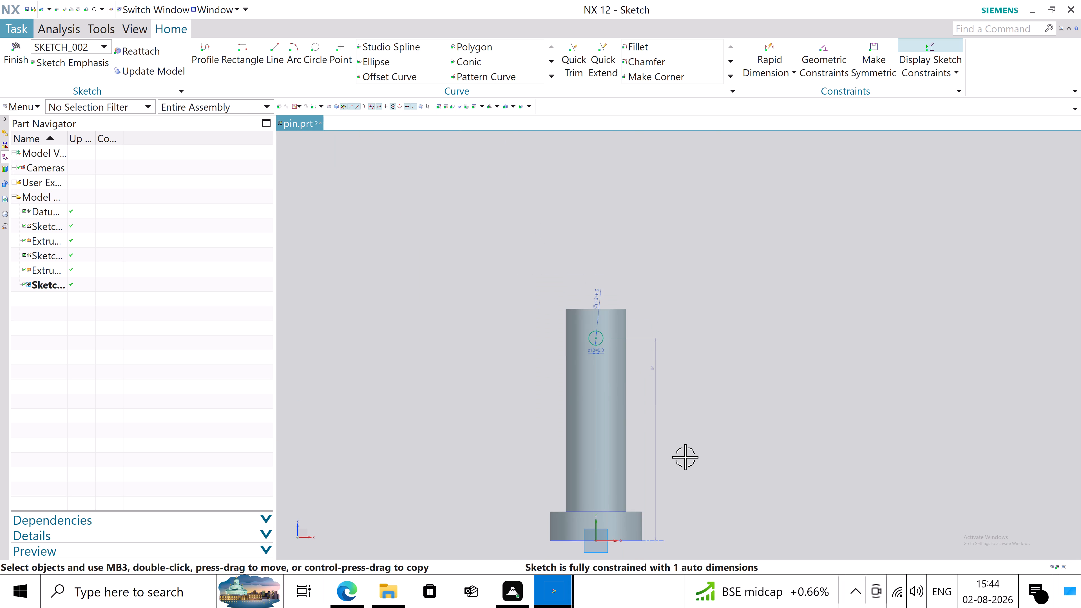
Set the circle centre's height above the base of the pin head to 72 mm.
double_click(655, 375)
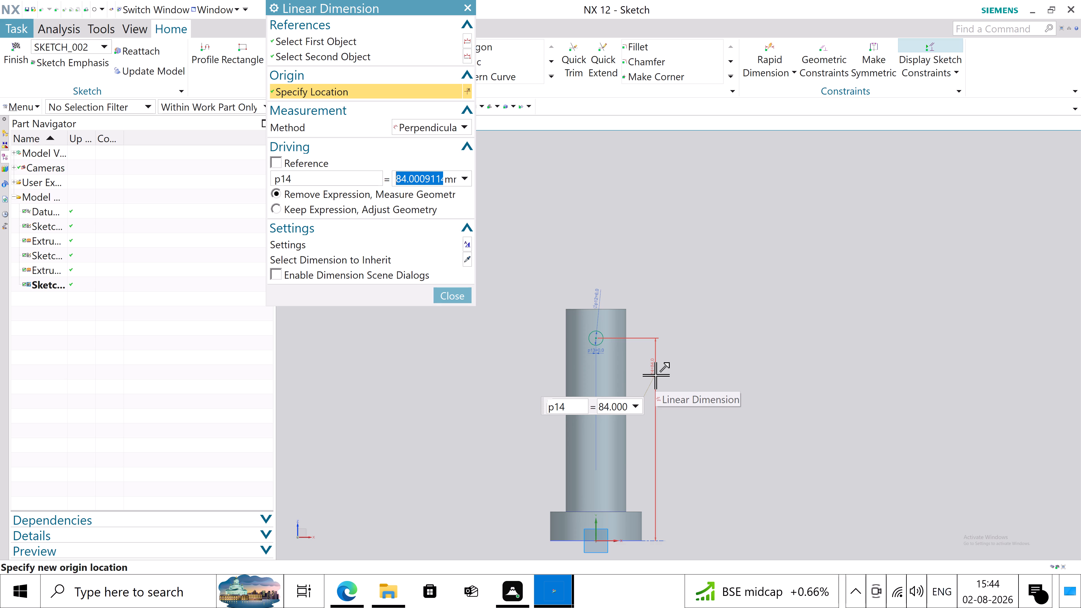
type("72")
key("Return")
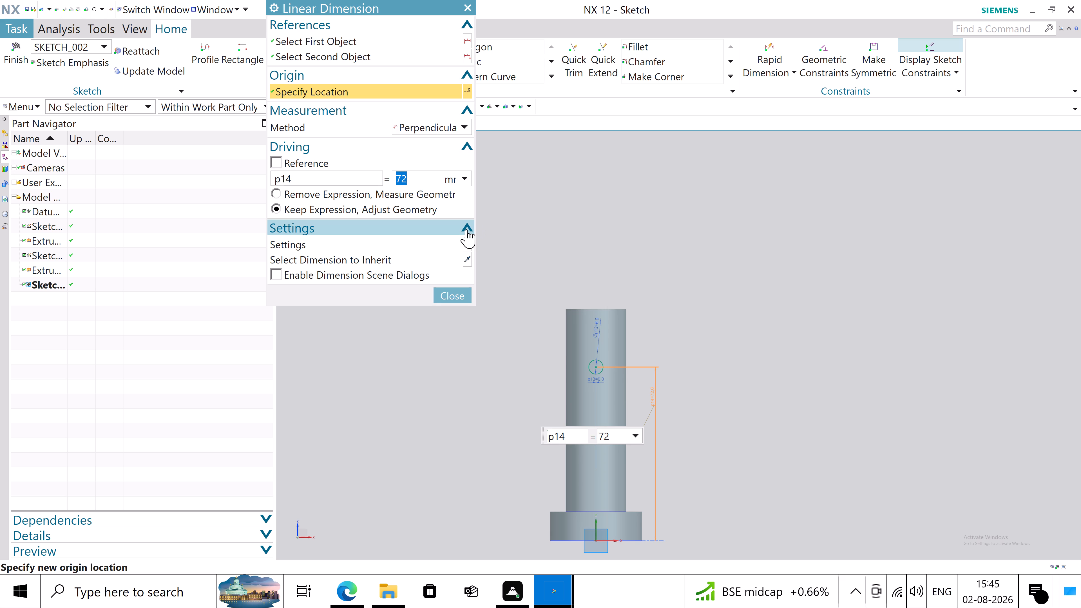
Set the circle centre's height above the base of the pin head to 84 mm and finish the sketch.
type("84")
key("Return")
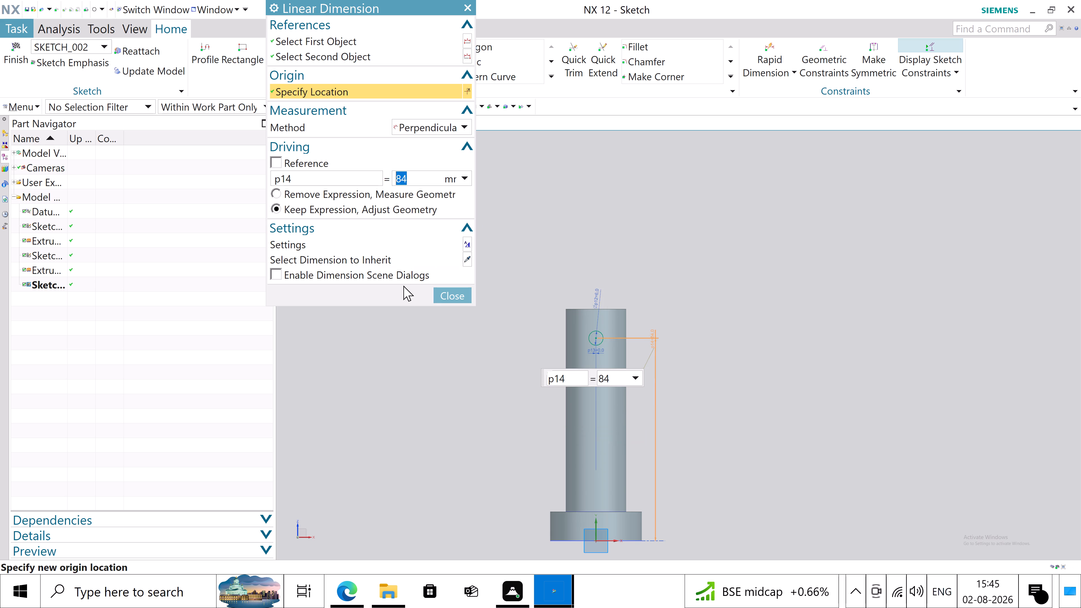
left_click(449, 290)
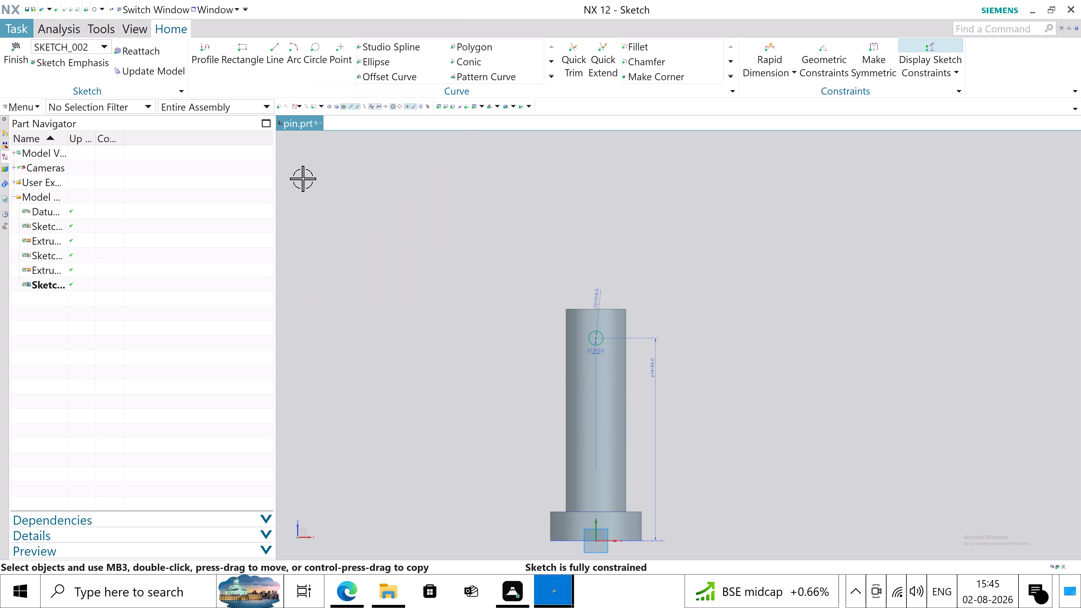
scroll(620, 292, "up", 2)
scroll(620, 292, "down", 1)
scroll(620, 292, "up", 1)
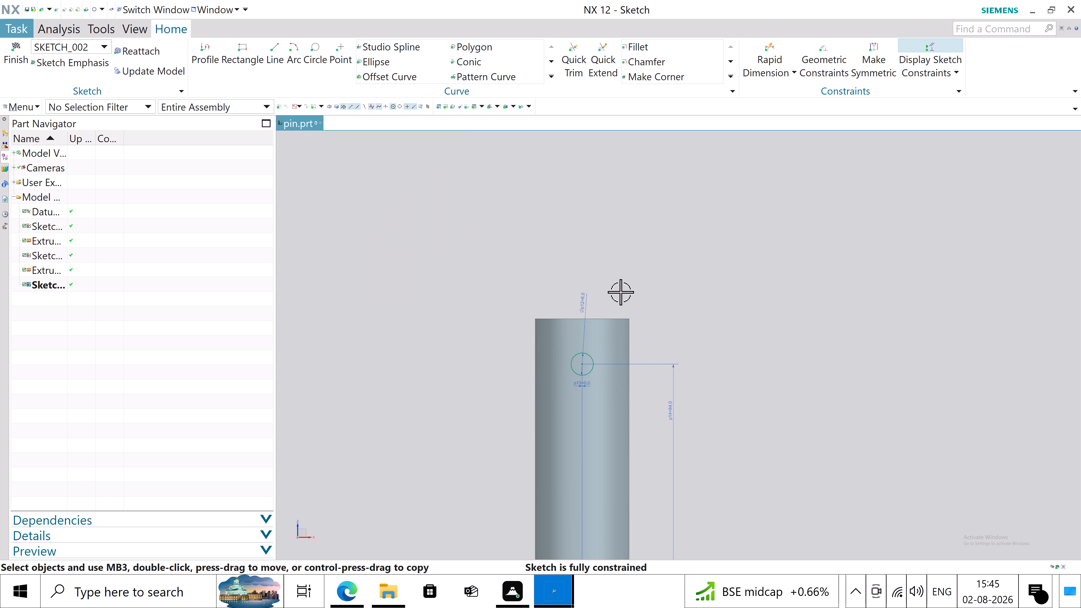
left_click(12, 65)
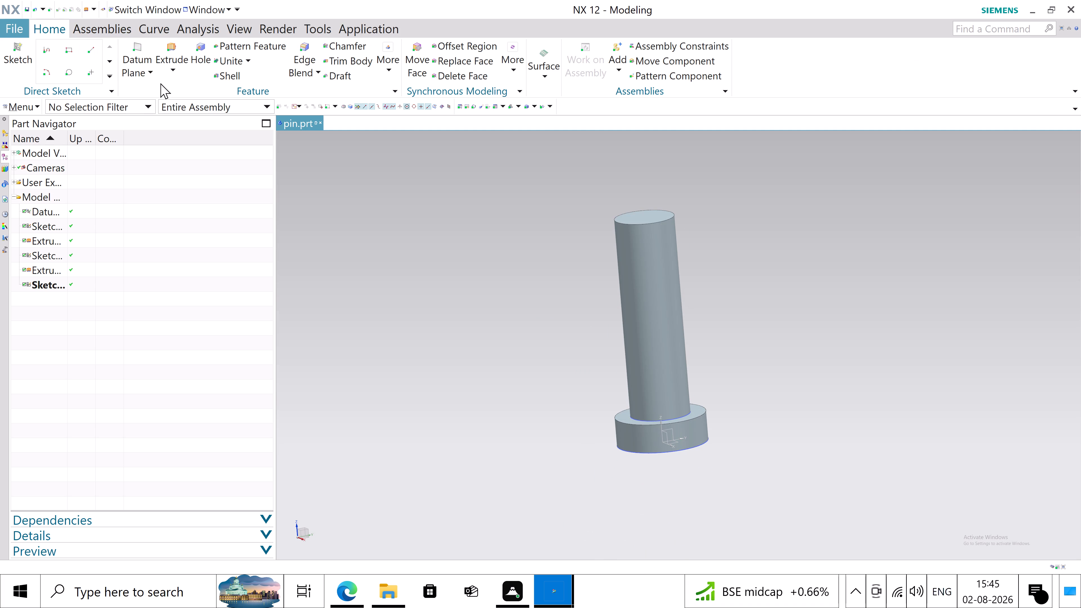
Extrude the circle sketch as a Subtract from the pin body, with both start and end limits set to Until Next.
left_click(170, 70)
left_click(191, 98)
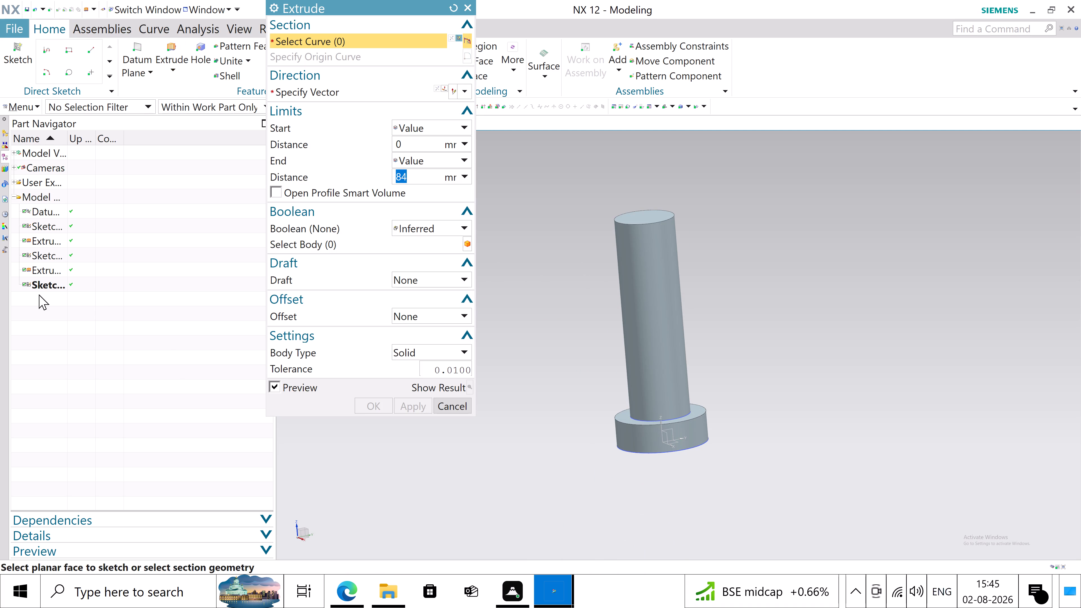
left_click(49, 283)
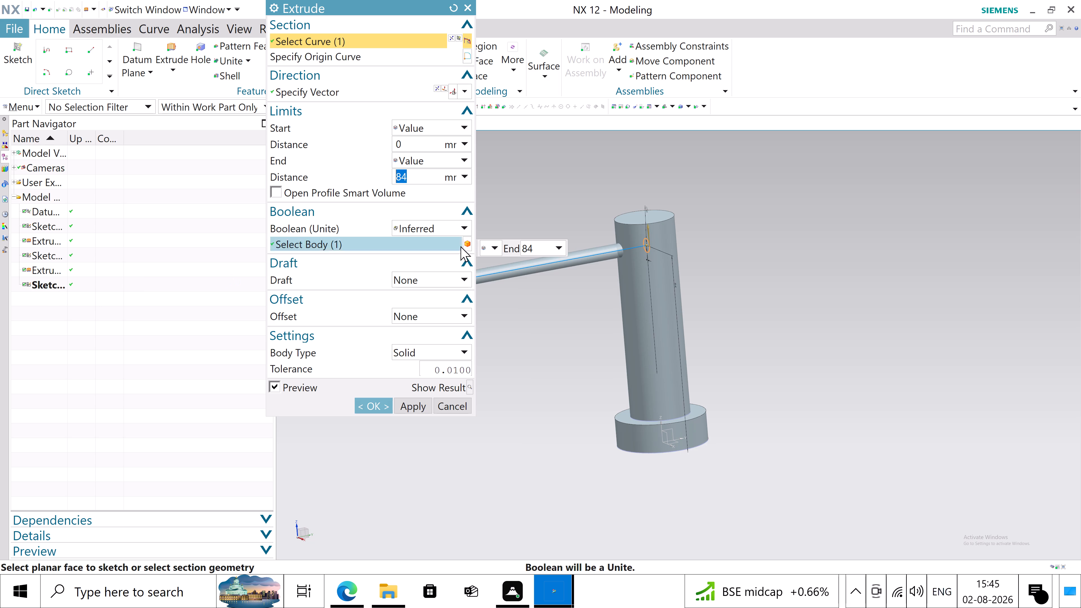
left_click(465, 231)
left_click(423, 275)
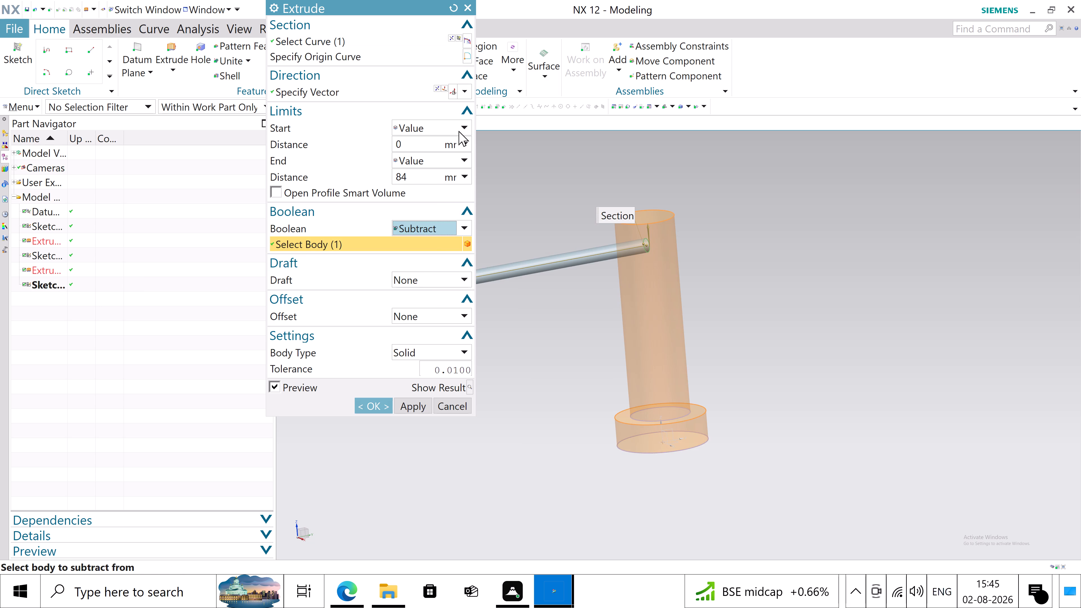
left_click(465, 160)
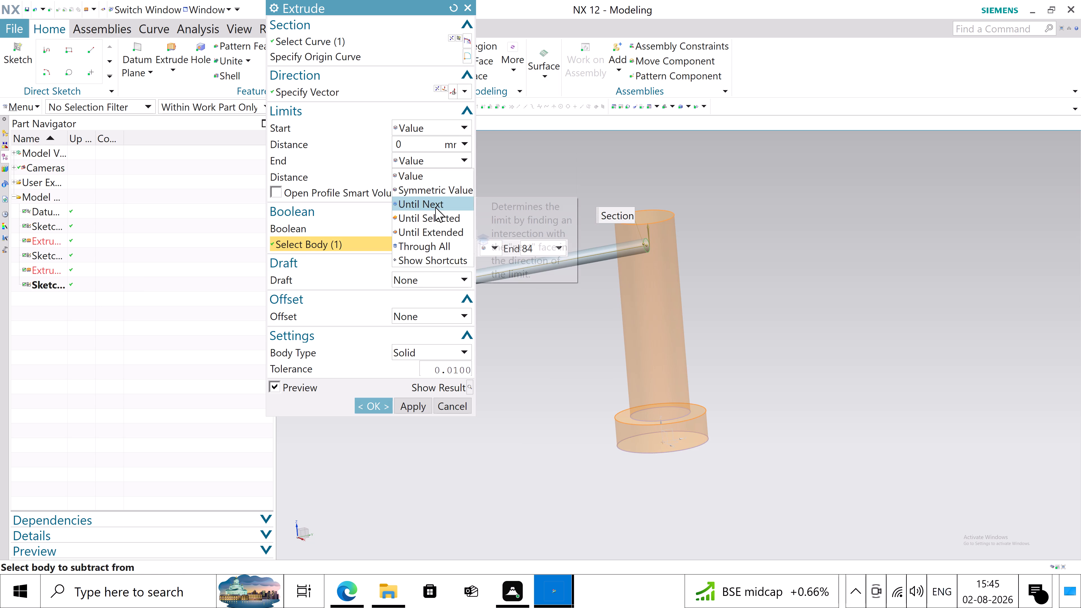
left_click(435, 207)
left_click(461, 128)
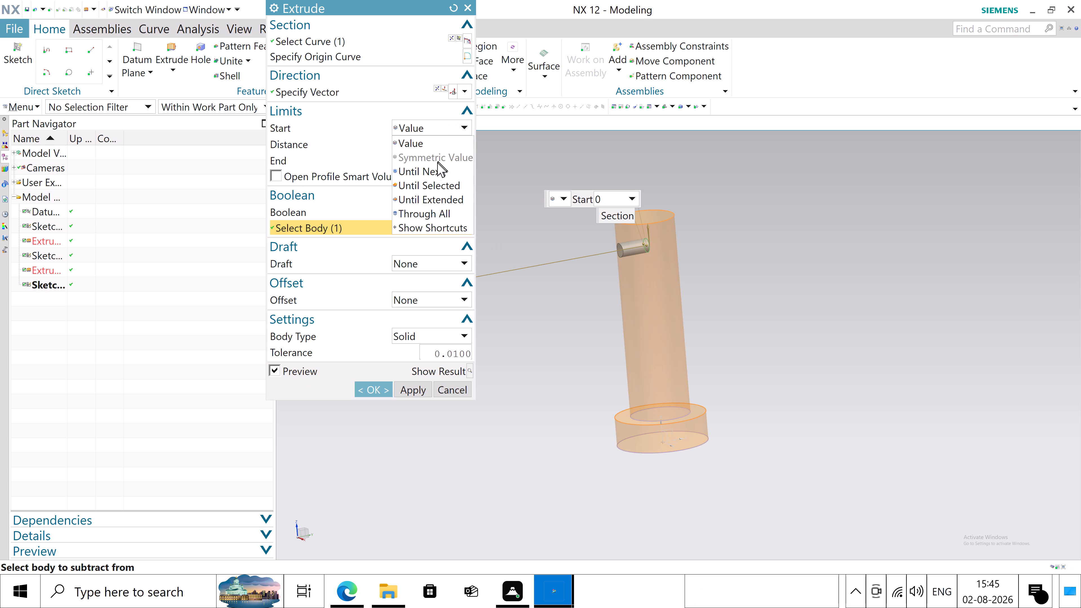
left_click(432, 174)
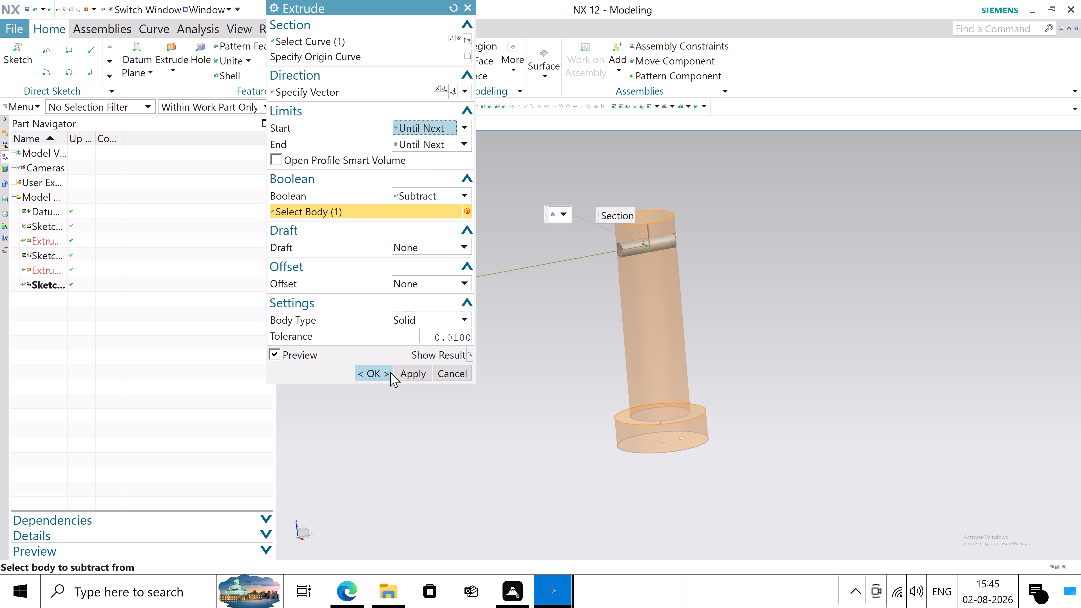
left_click(390, 372)
Save the pin part after viewing the cross hole in the shank.
middle_click_drag(421, 317, 439, 333)
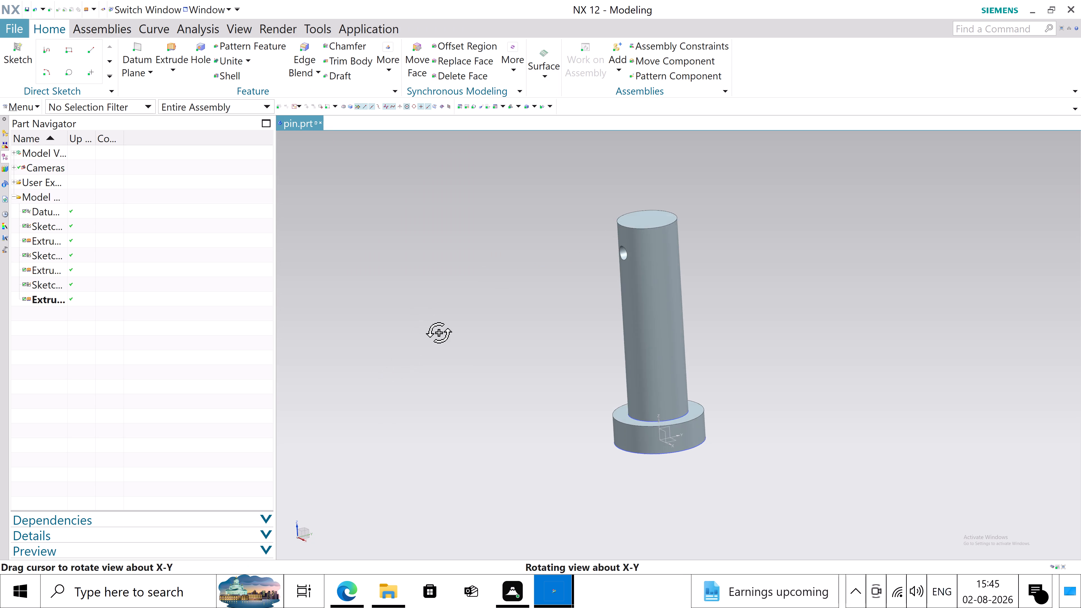
middle_click_drag(439, 333, 485, 322)
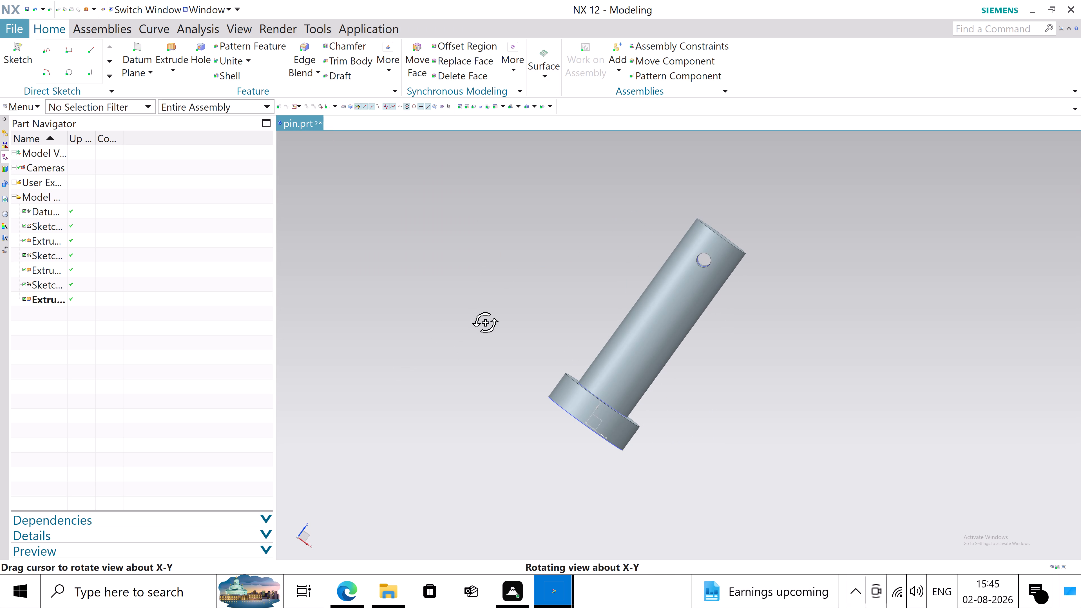
middle_click_drag(485, 322, 486, 322)
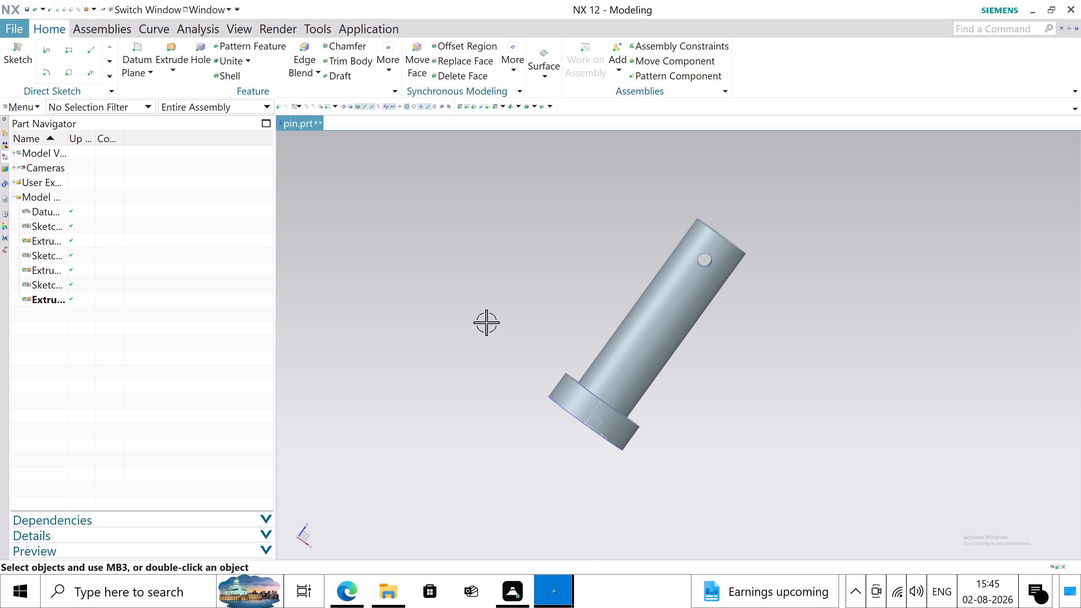
left_click(443, 291)
key("ctrl+s")
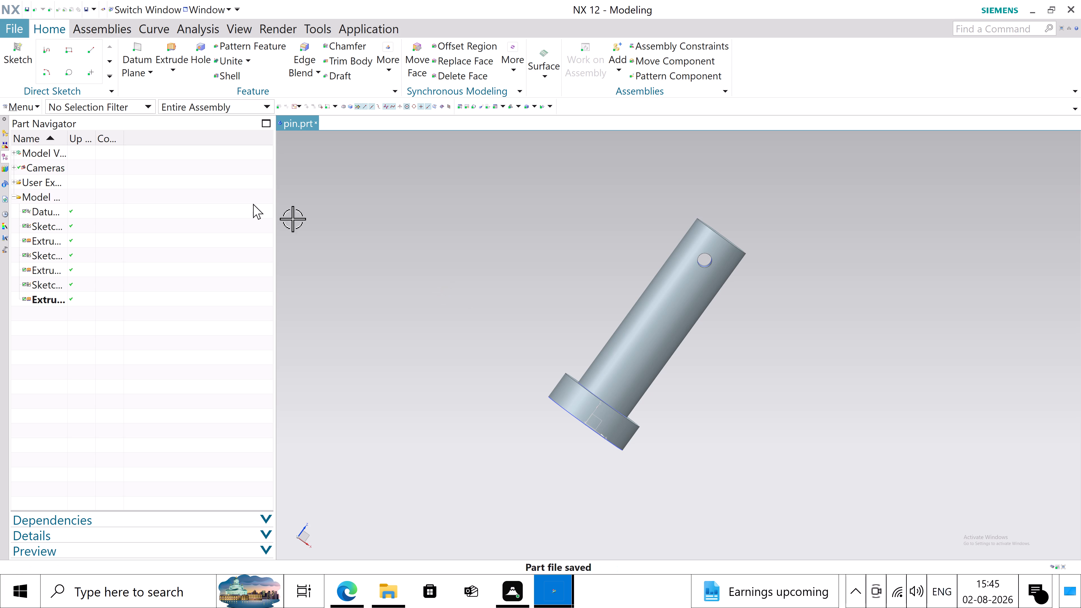
left_click(15, 33)
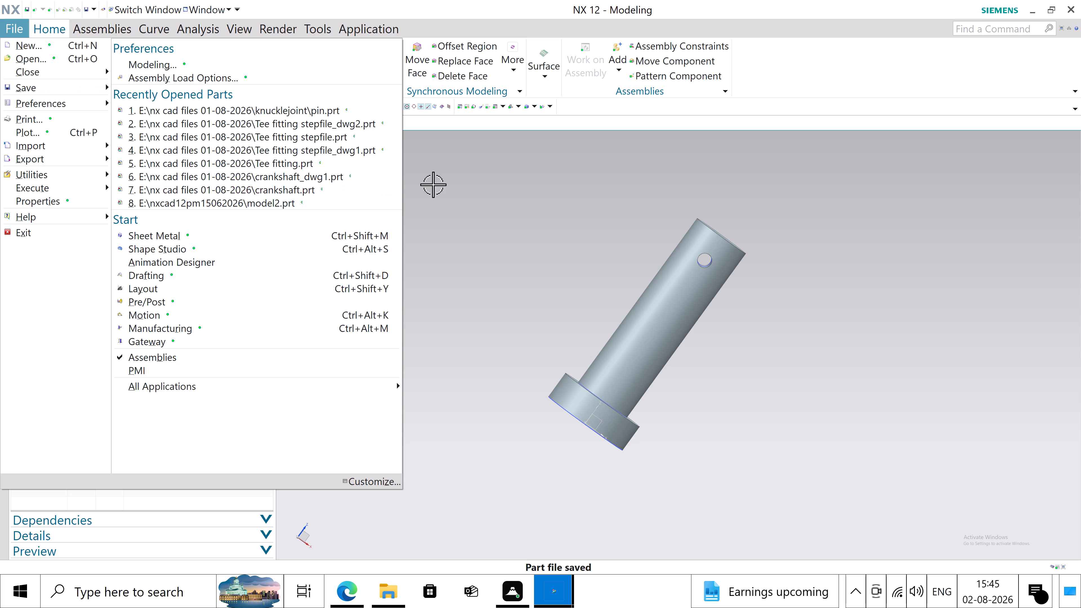
left_click(512, 202)
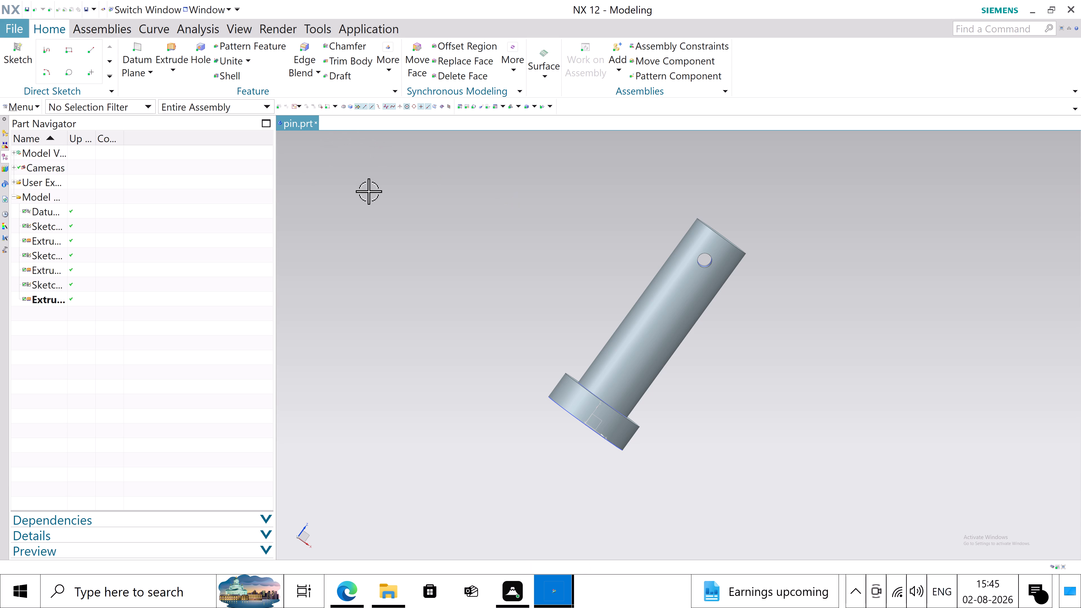
key("ctrl+s")
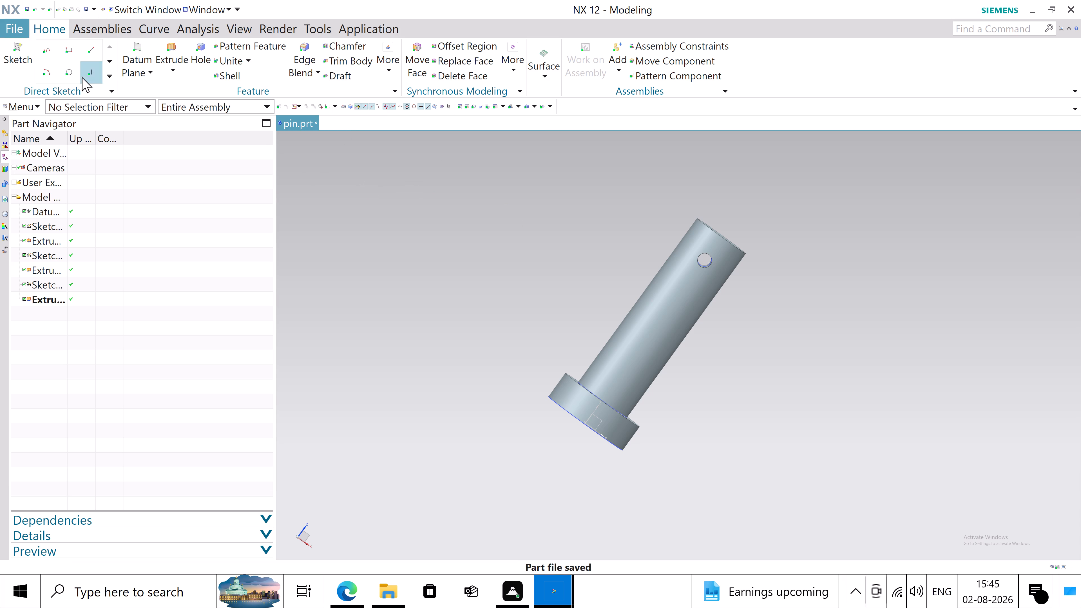
Save a copy of the pin in the knucklejoint folder as a STEP file (*.stp) named pinstepfile.
left_click(5, 20)
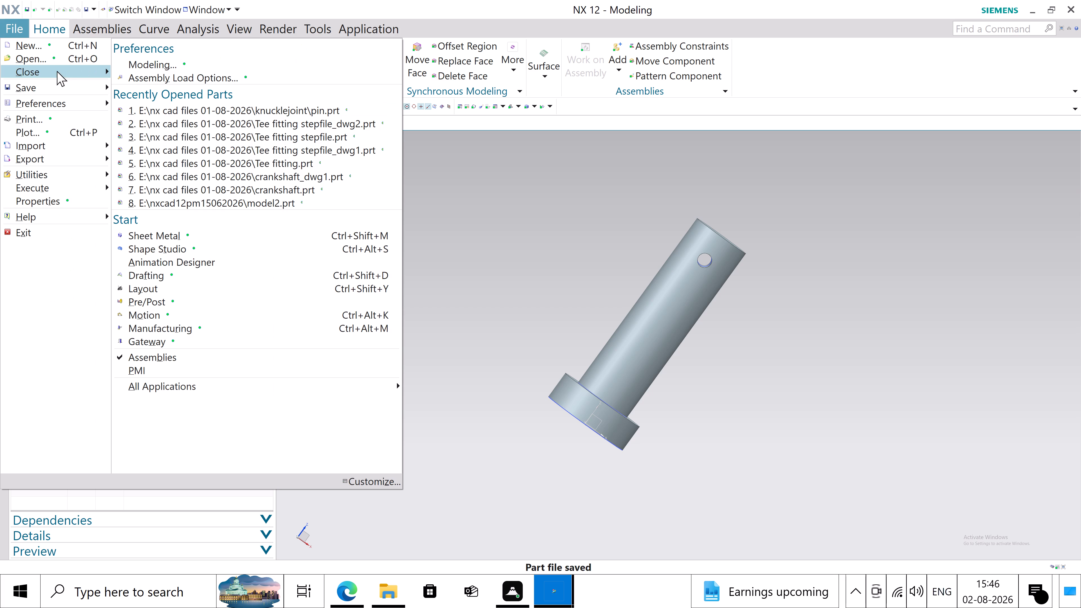
left_click(57, 85)
left_click(243, 141)
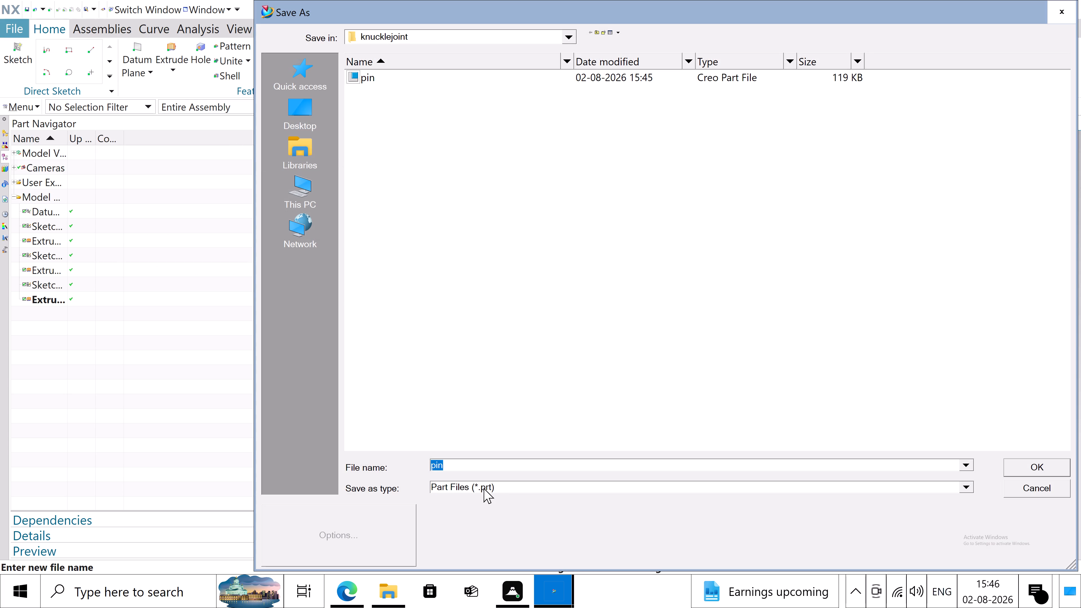
left_click(498, 488)
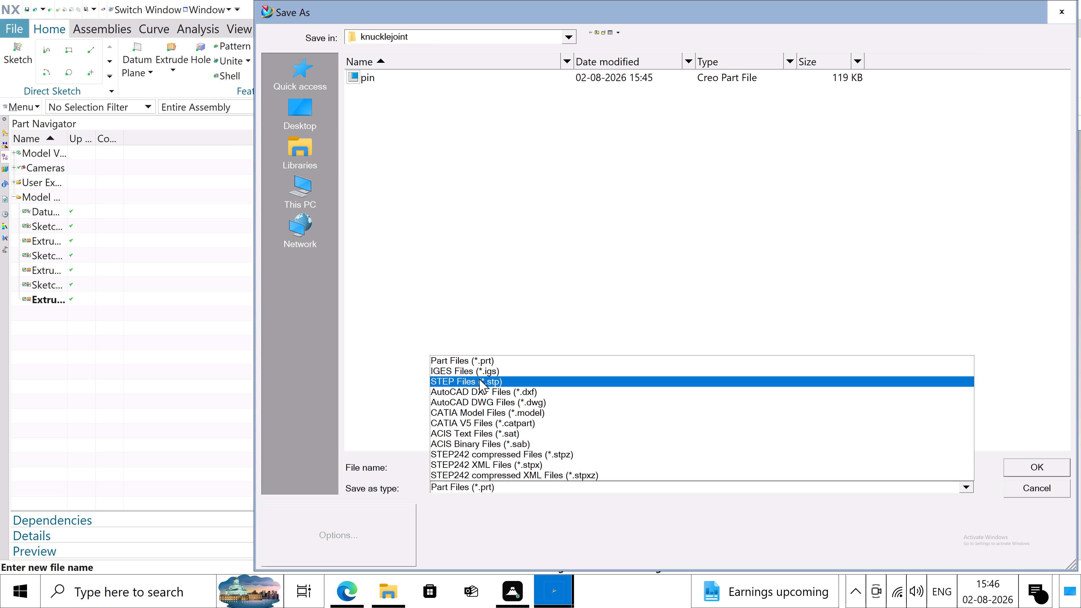
left_click(479, 379)
left_click(470, 461)
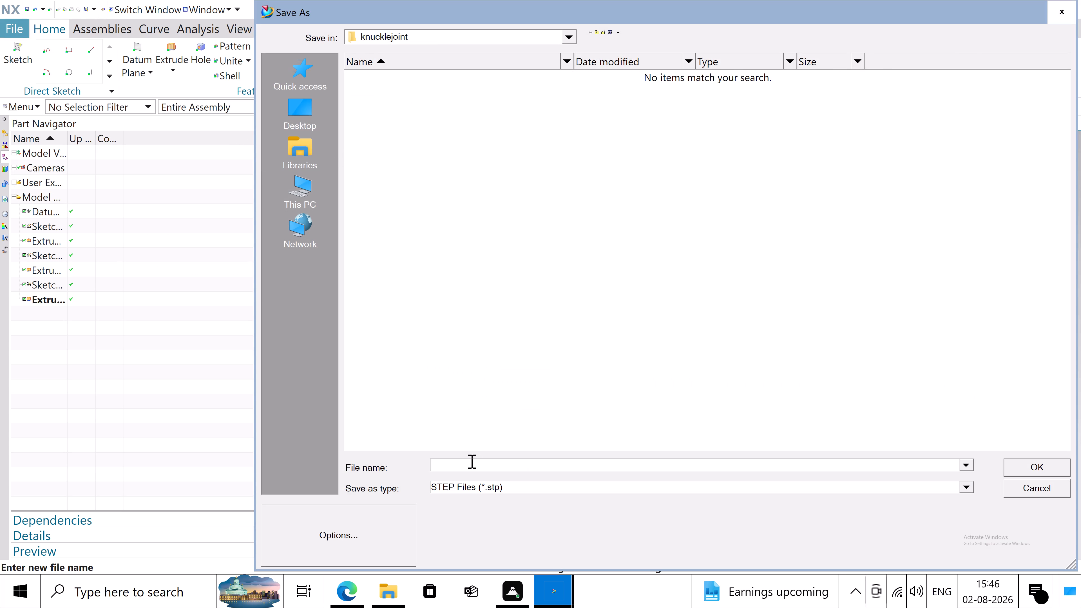
type("pin")
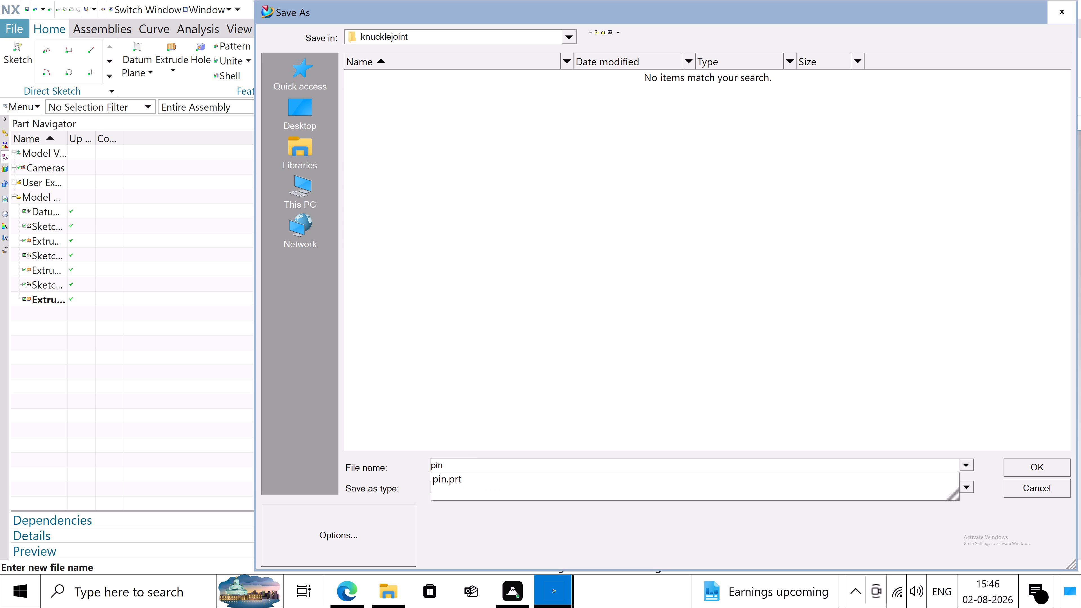
type("stepf")
type("ile")
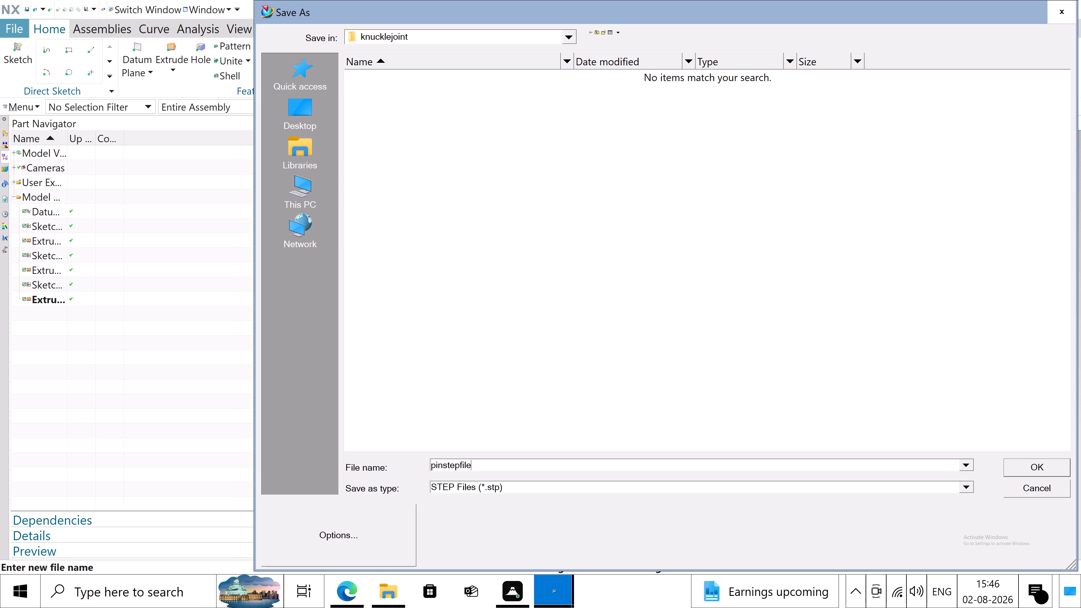
key("Return")
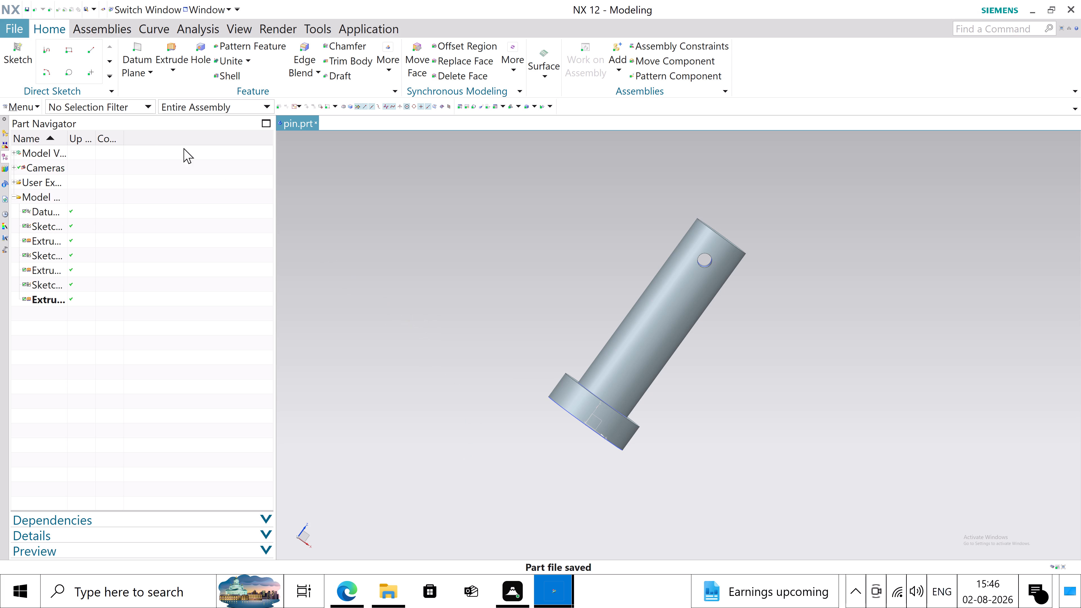
Create a new millimetre part from the Model template, named taperpn, in the knucklejoint folder.
left_click(12, 26)
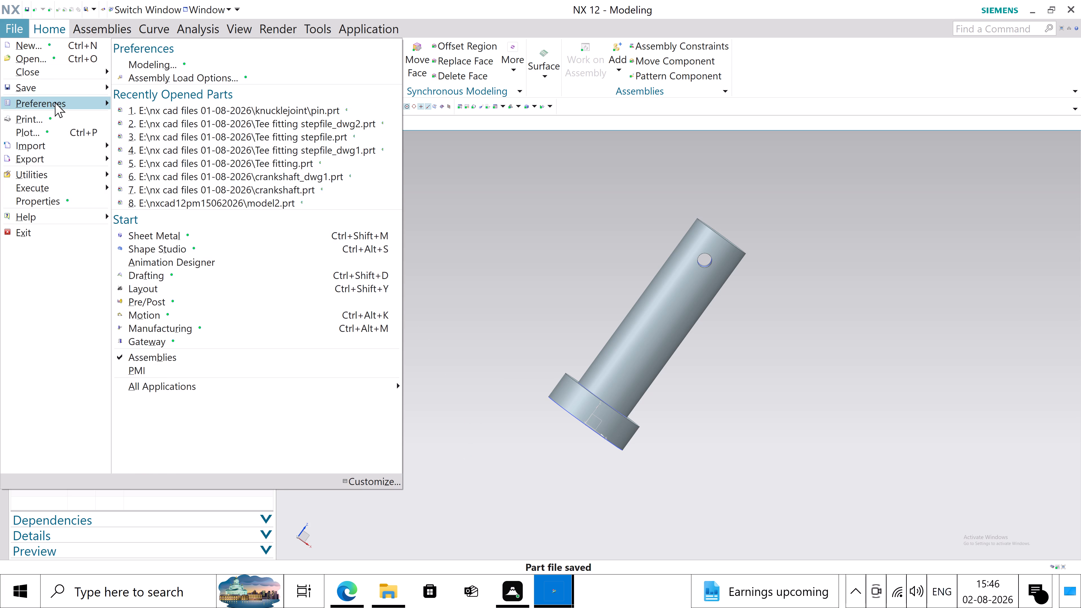
left_click(77, 46)
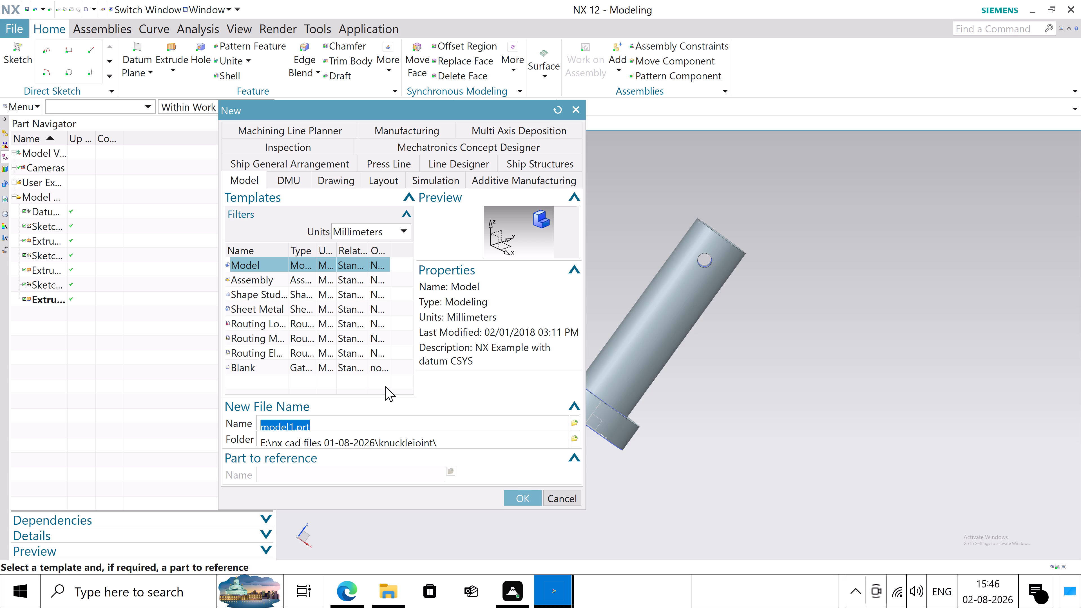
type("ta")
type("per")
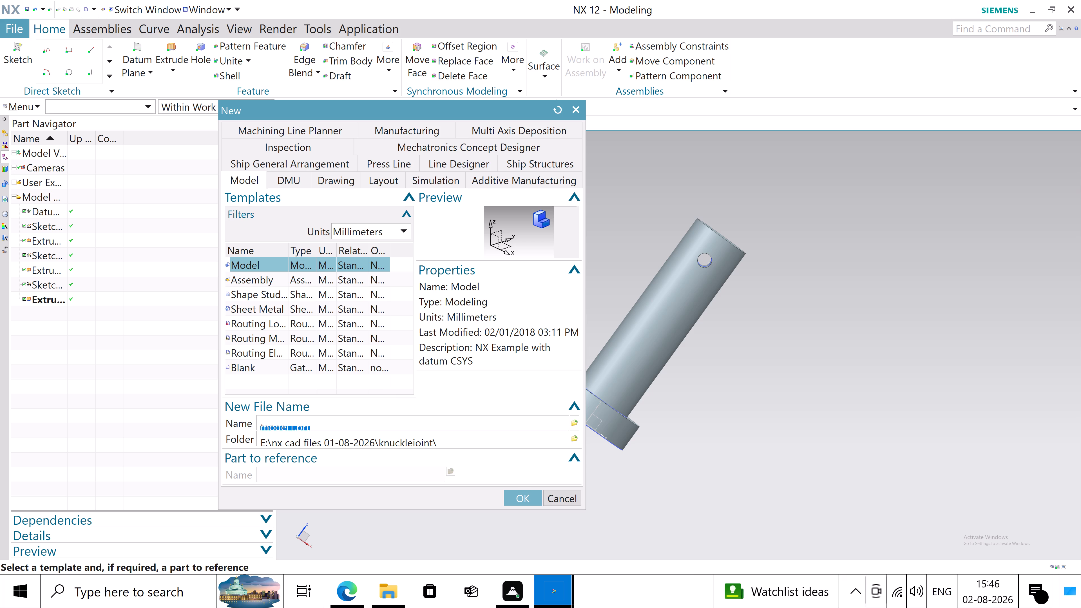
key("p")
key("n")
key("Tab")
left_click(514, 496)
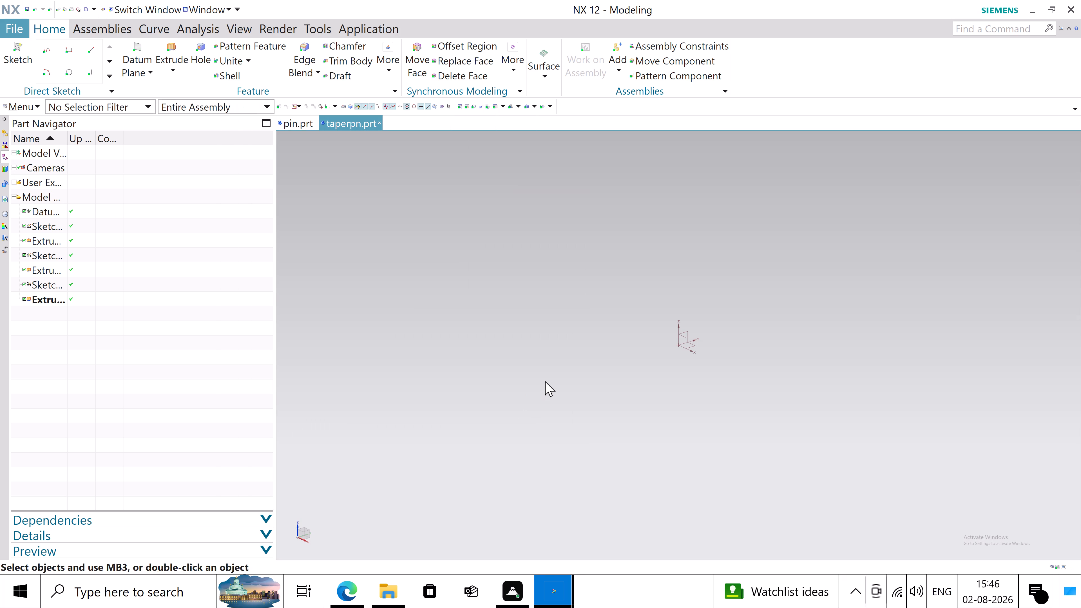
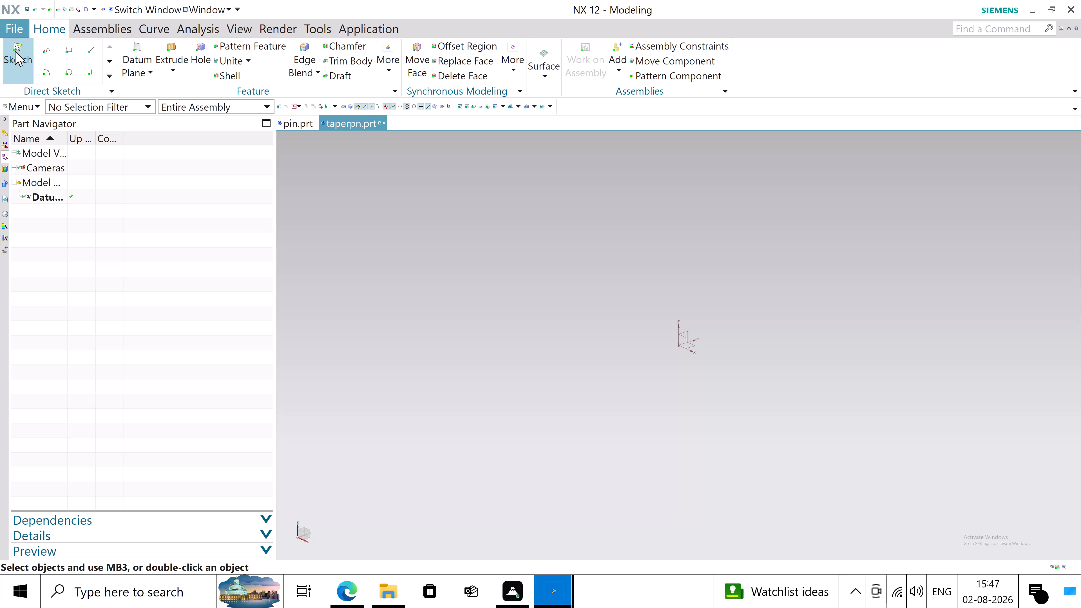
Create an On Plane sketch on the XY plane of the datum coordinate system.
left_click(24, 98)
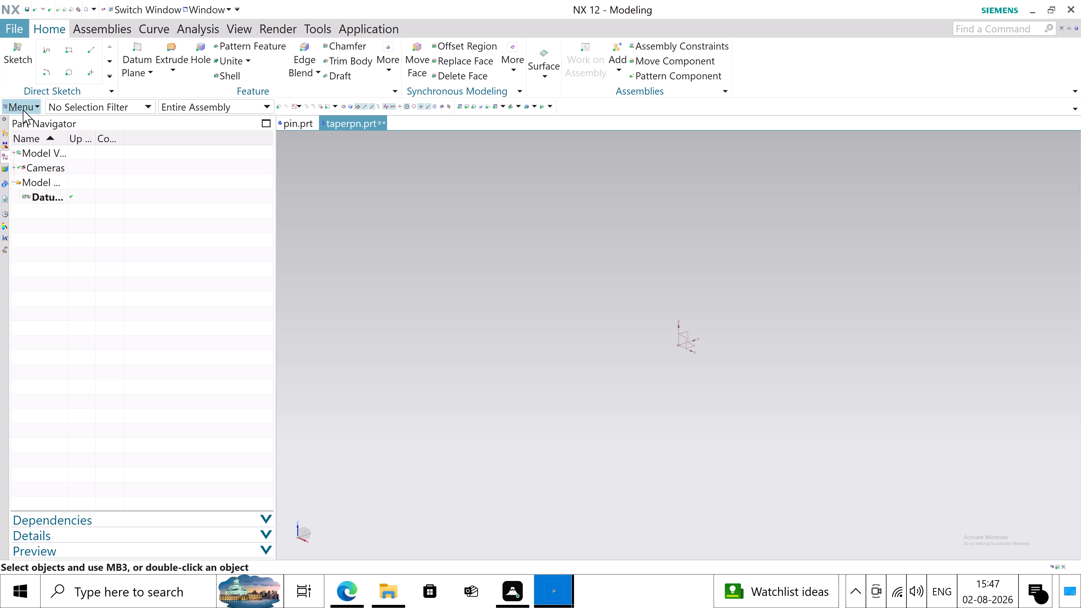
left_click(21, 115)
left_click(26, 105)
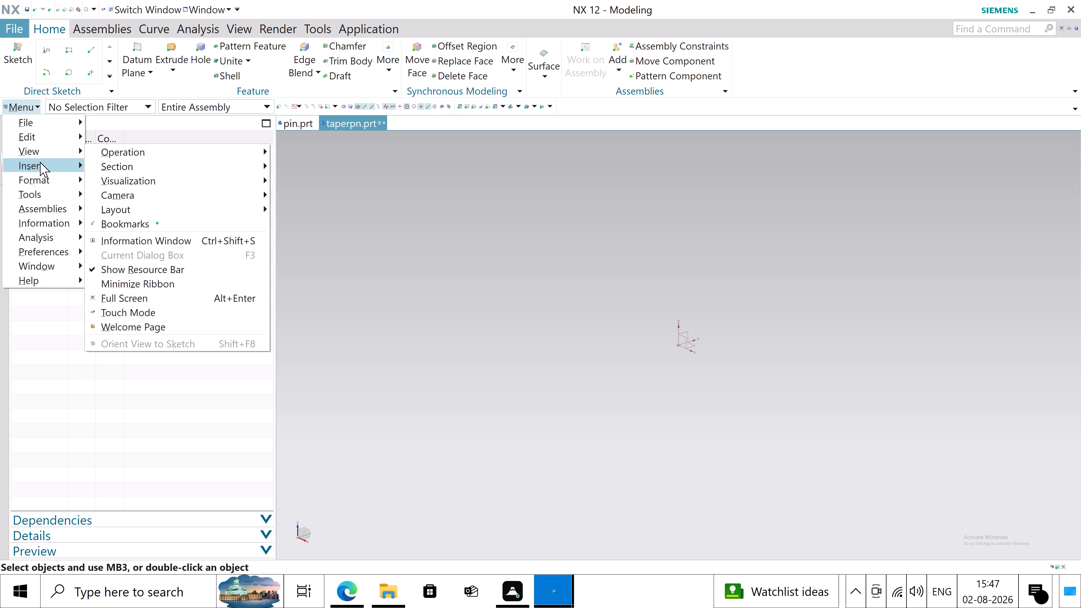
left_click(40, 162)
left_click(139, 175)
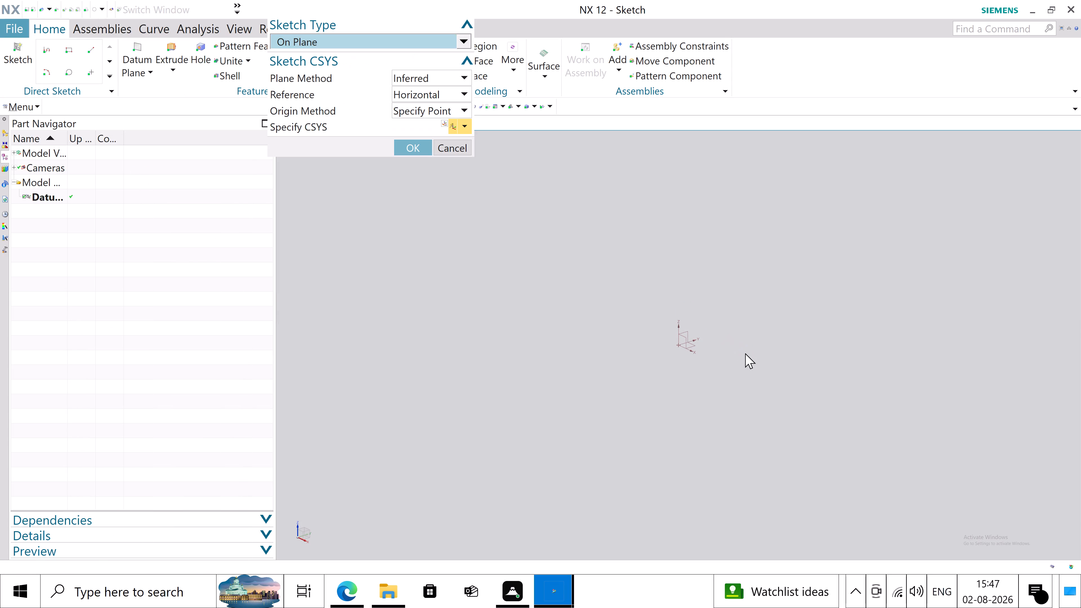
left_click(700, 346)
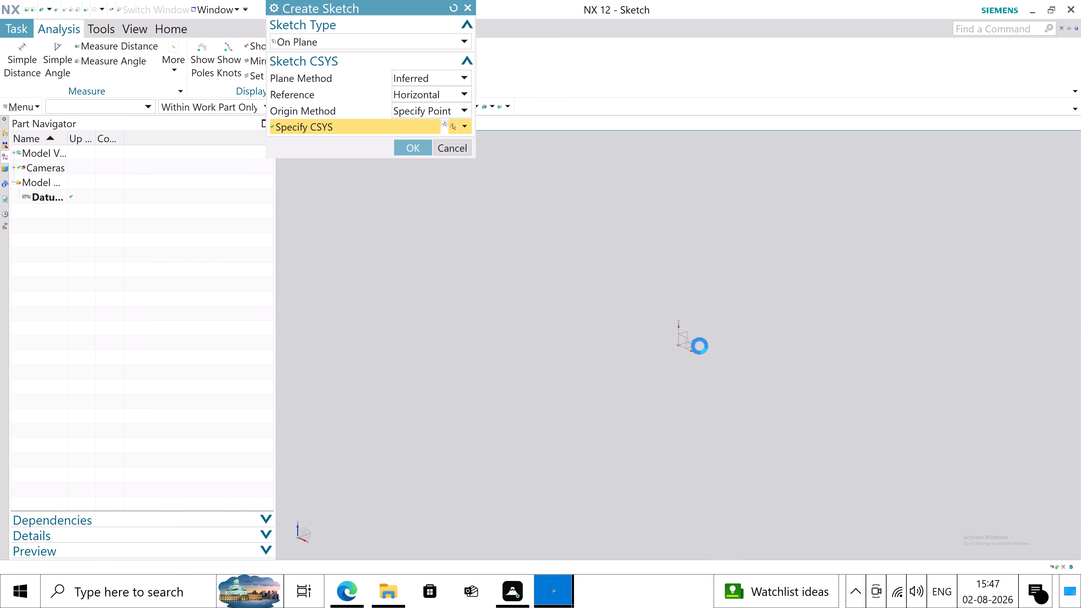
left_click(415, 149)
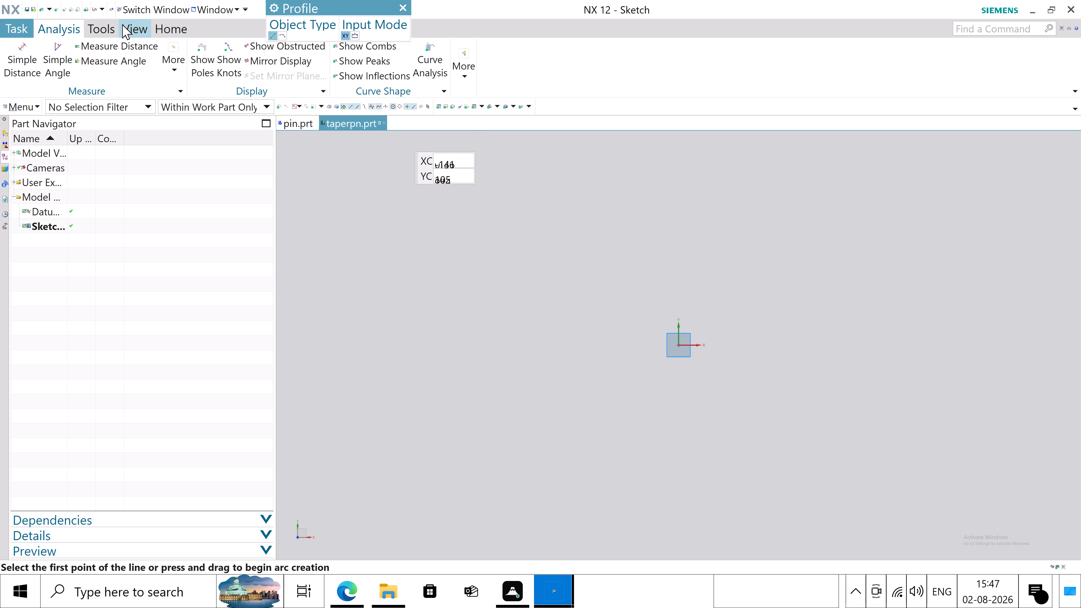
Draw a 6 mm diameter circle centred on the sketch origin, reposition its diameter dimension beside it, and finish the sketch.
left_click(177, 34)
left_click(317, 50)
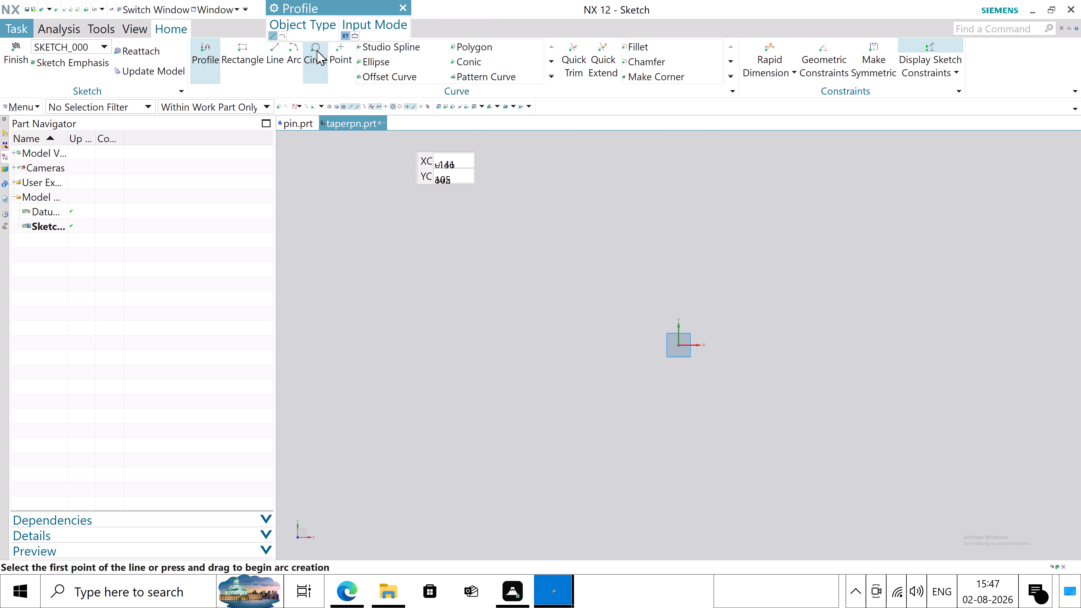
left_click(679, 344)
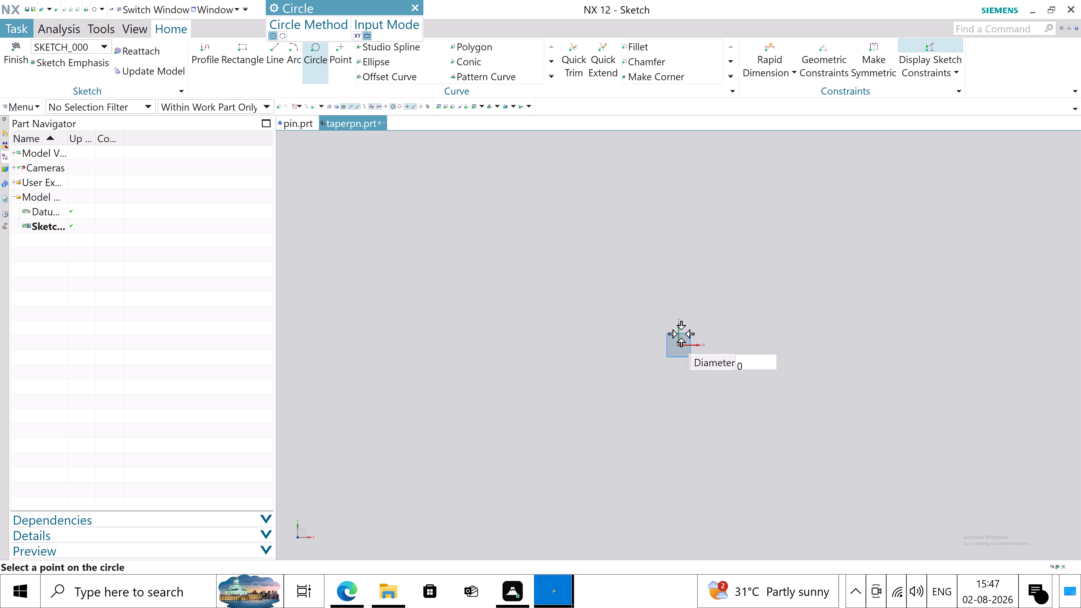
key("6")
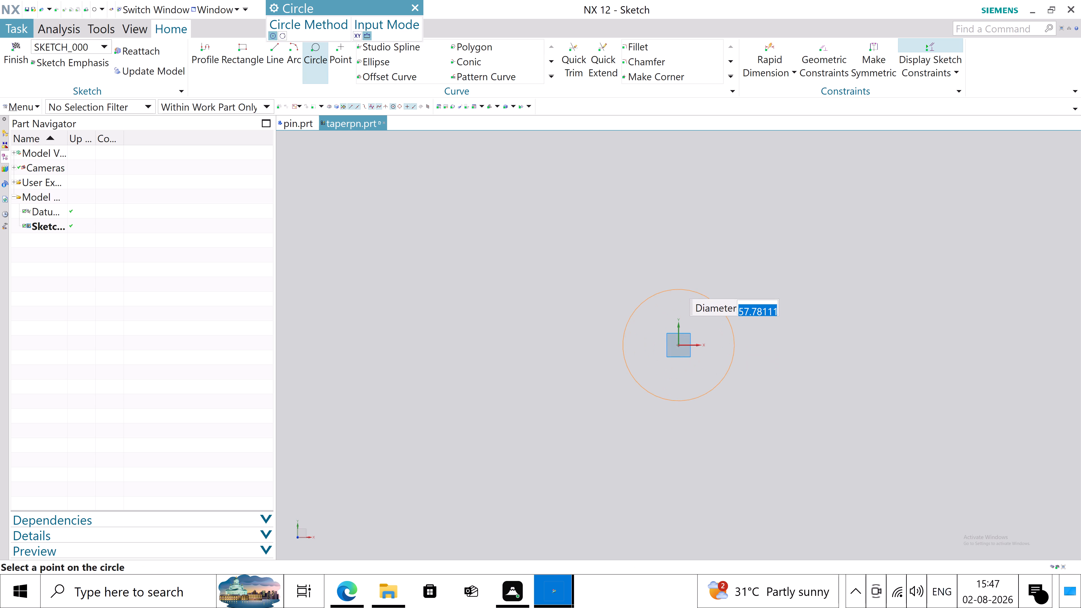
key("Return")
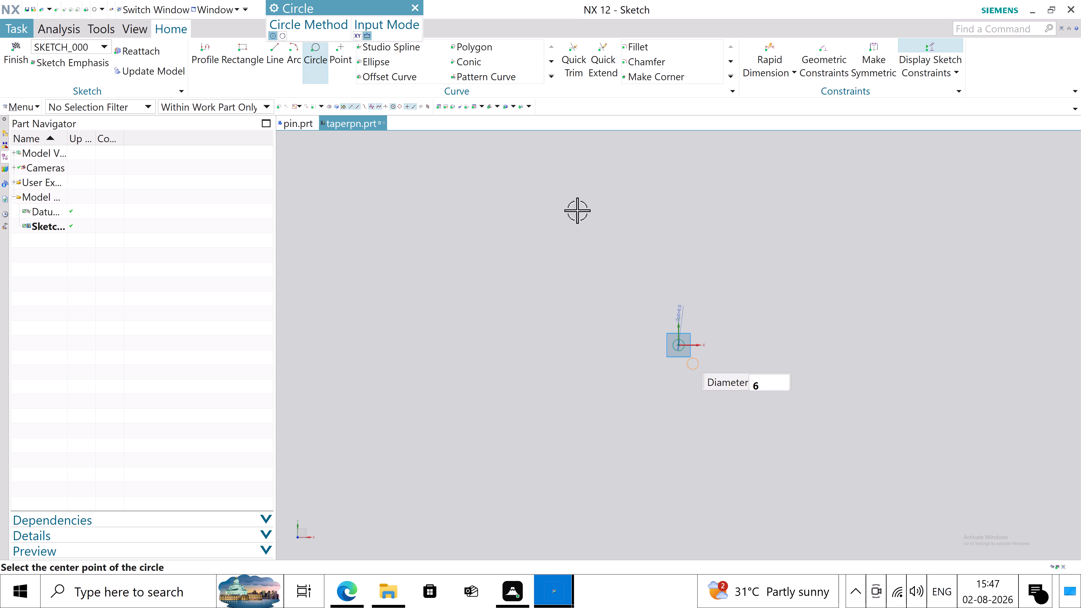
left_click(419, 7)
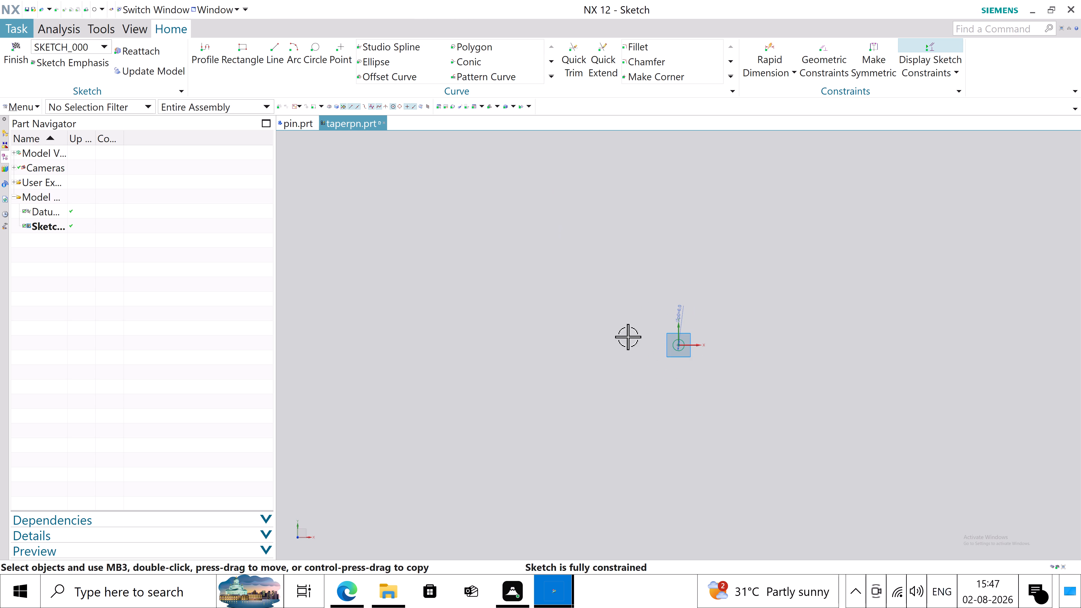
scroll(698, 355, "up", 5)
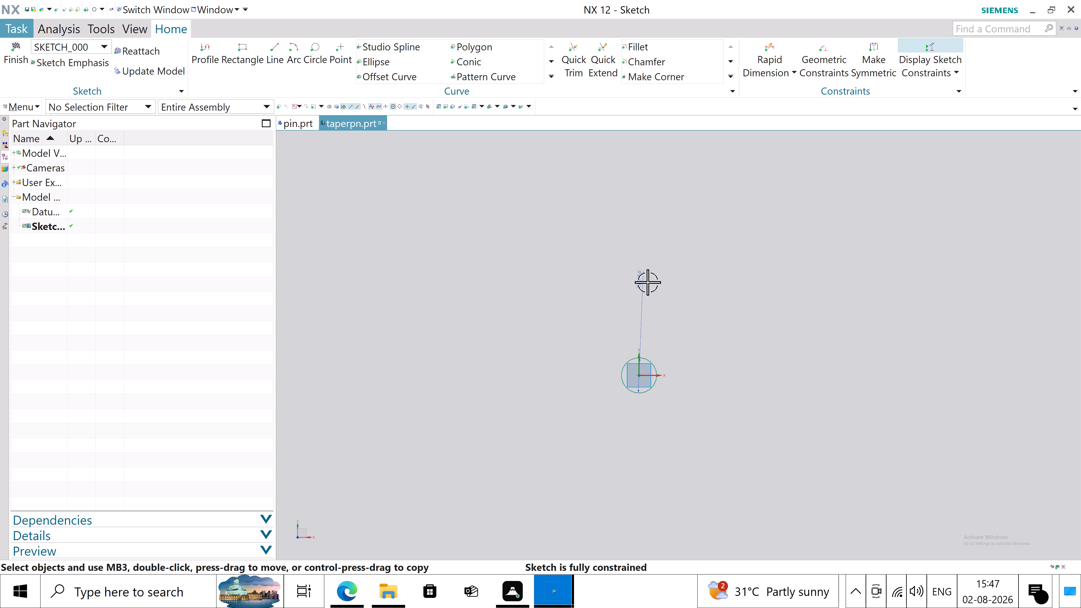
left_click_drag(644, 286, 674, 363)
scroll(644, 401, "up", 4)
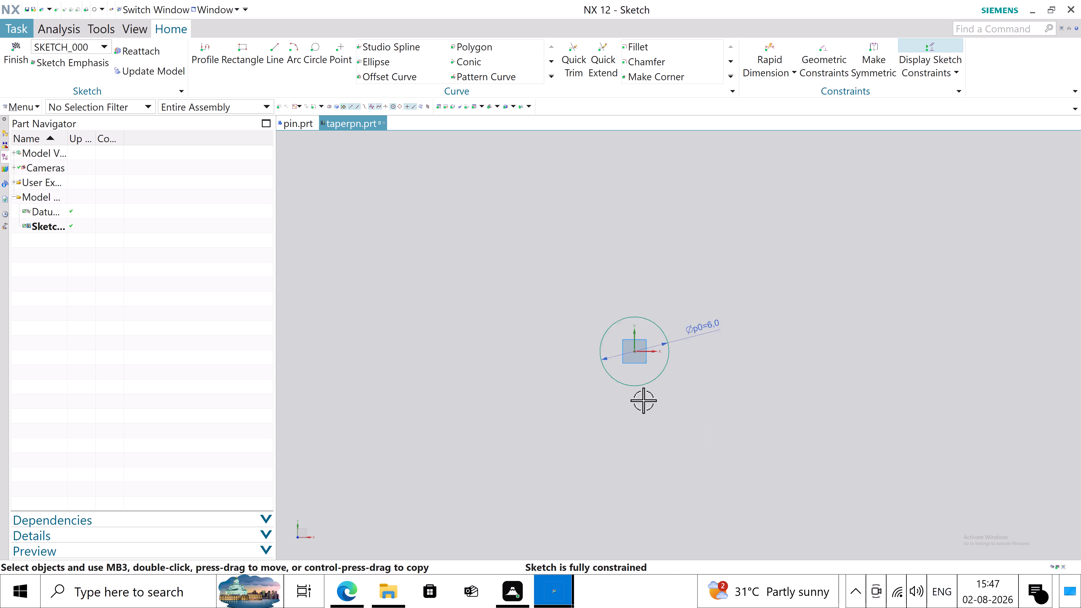
left_click(19, 48)
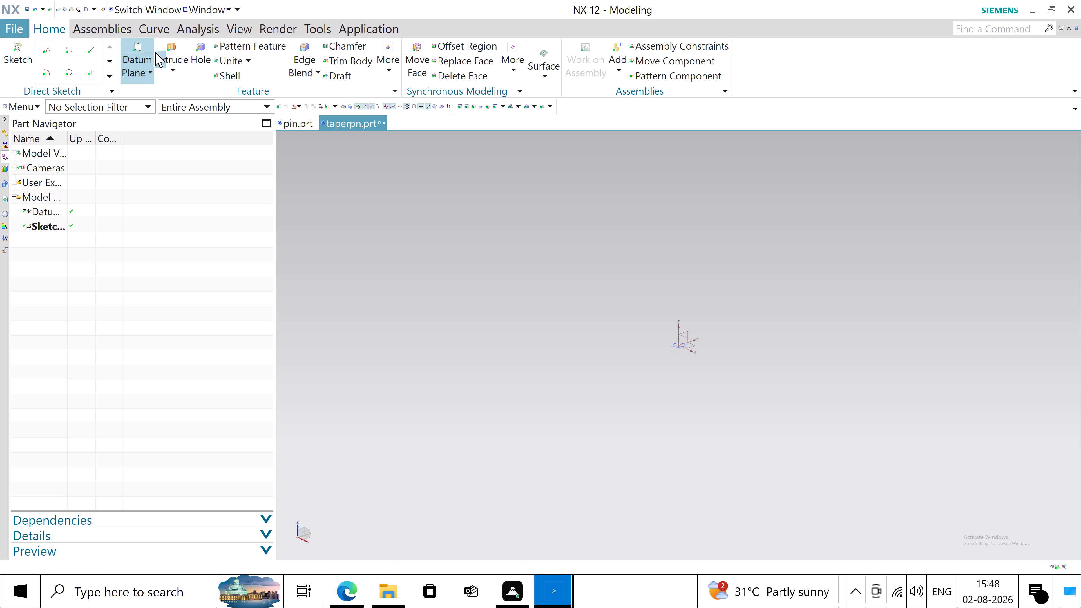
Extrude the circle from 0 to 20 mm as a solid with a From Section draft at a single angle of 3°.
left_click(165, 68)
left_click(184, 91)
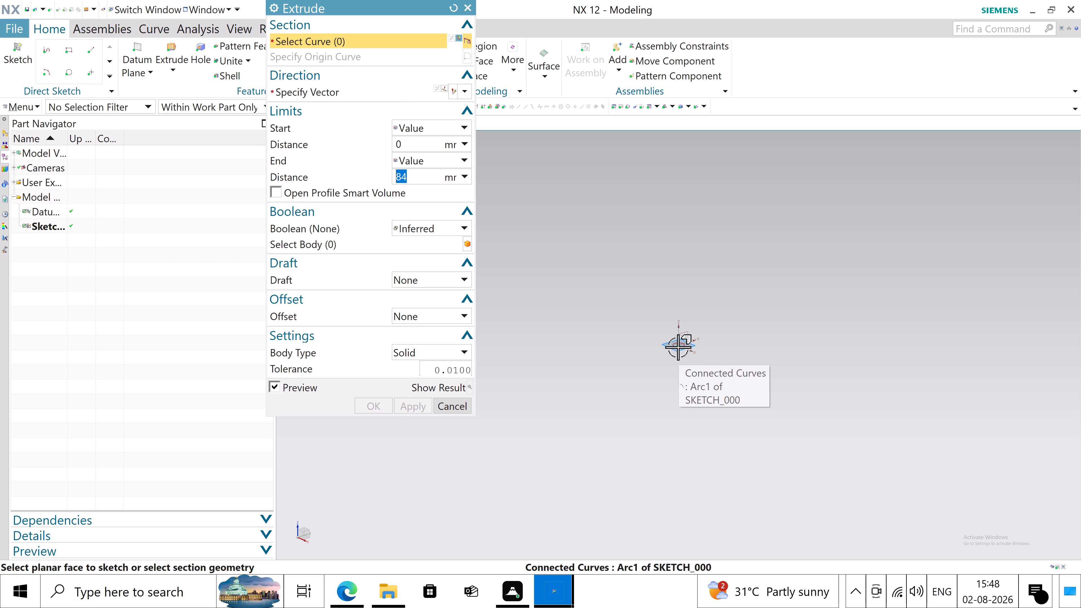
scroll(686, 348, "up", 3)
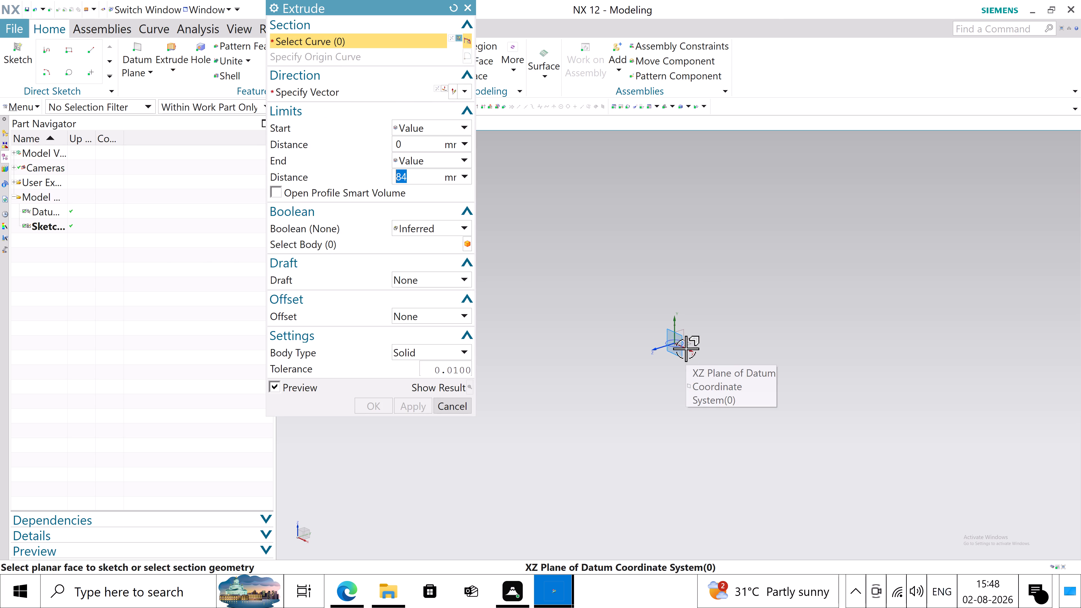
scroll(686, 348, "up", 6)
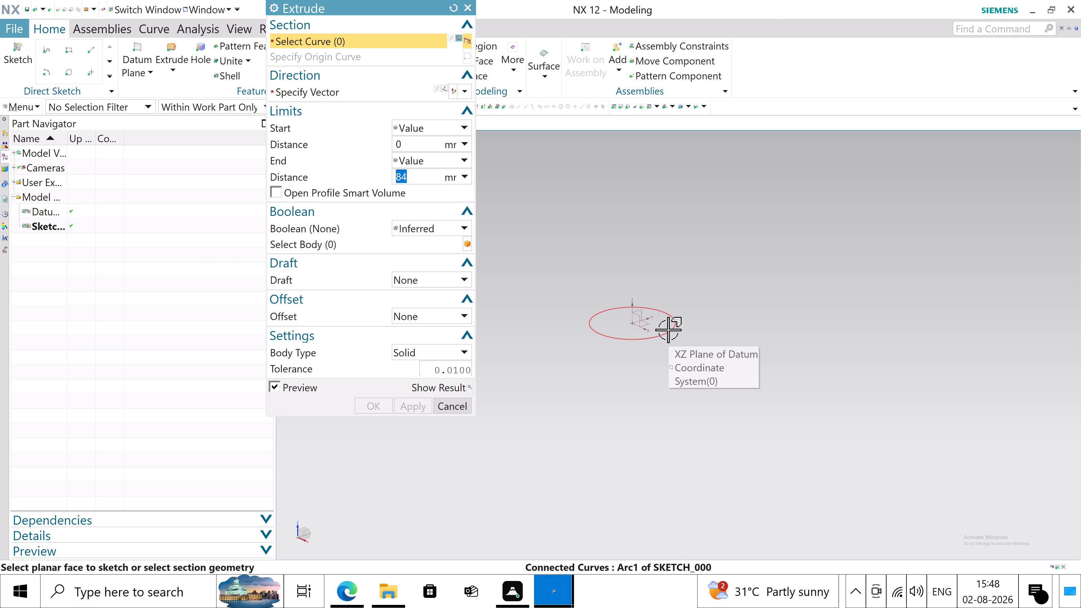
left_click(668, 330)
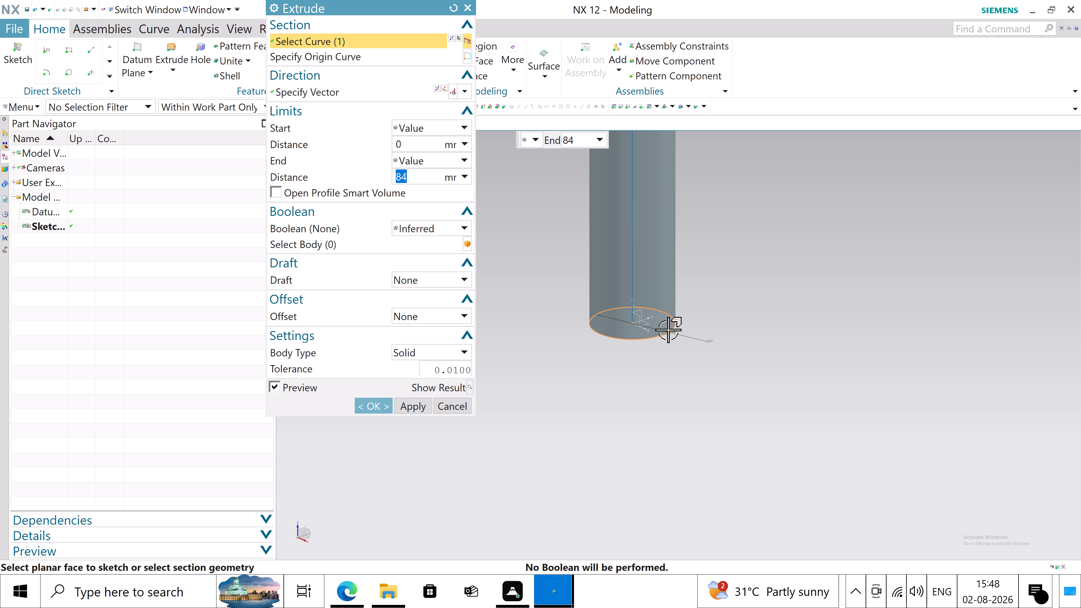
scroll(663, 395, "down", 4)
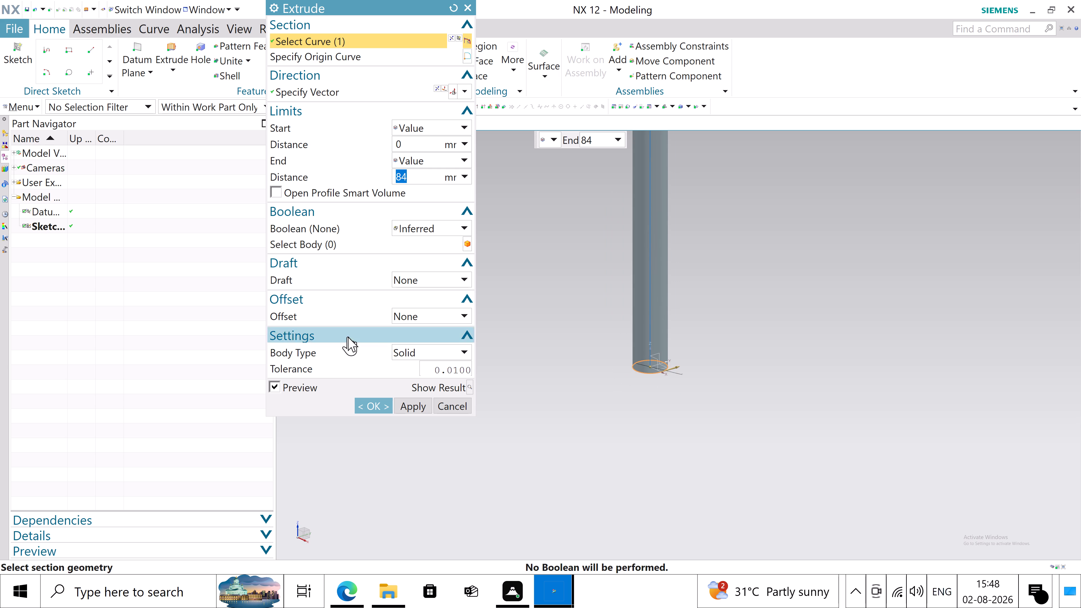
left_click(417, 280)
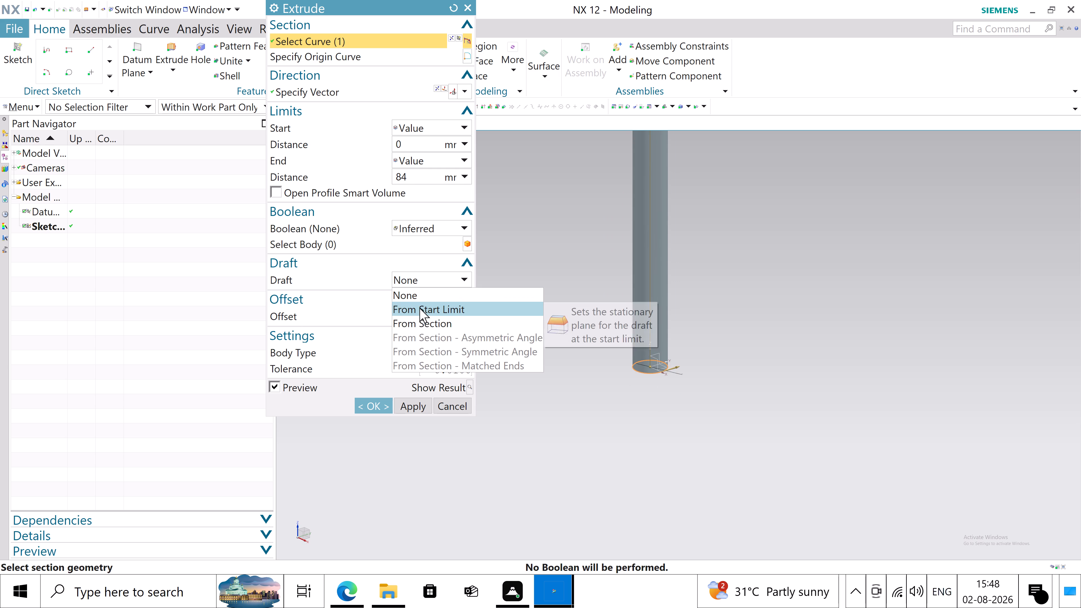
left_click(421, 320)
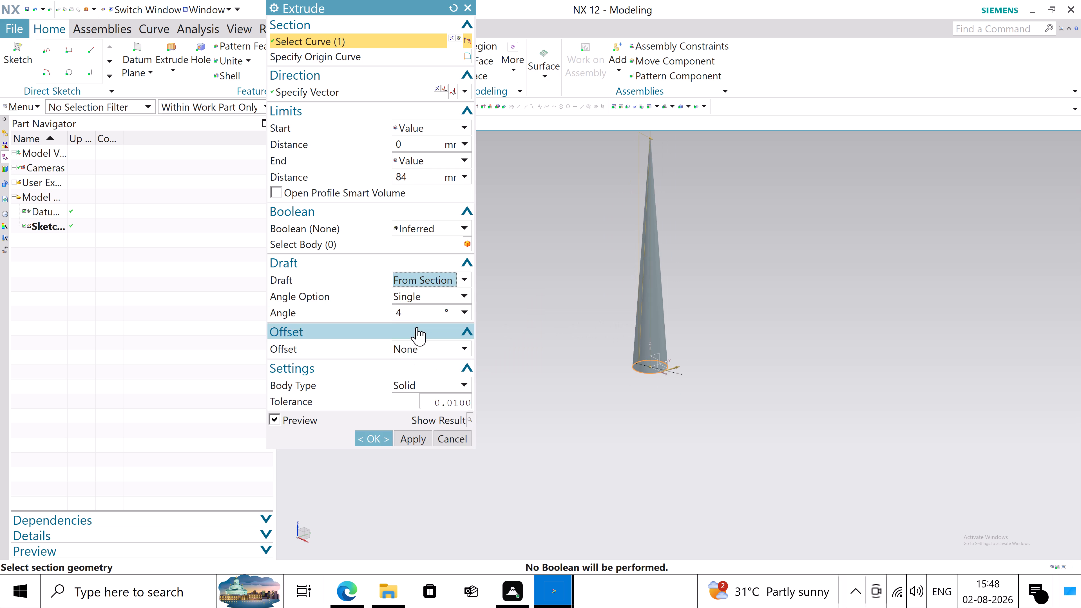
left_click_drag(413, 314, 378, 316)
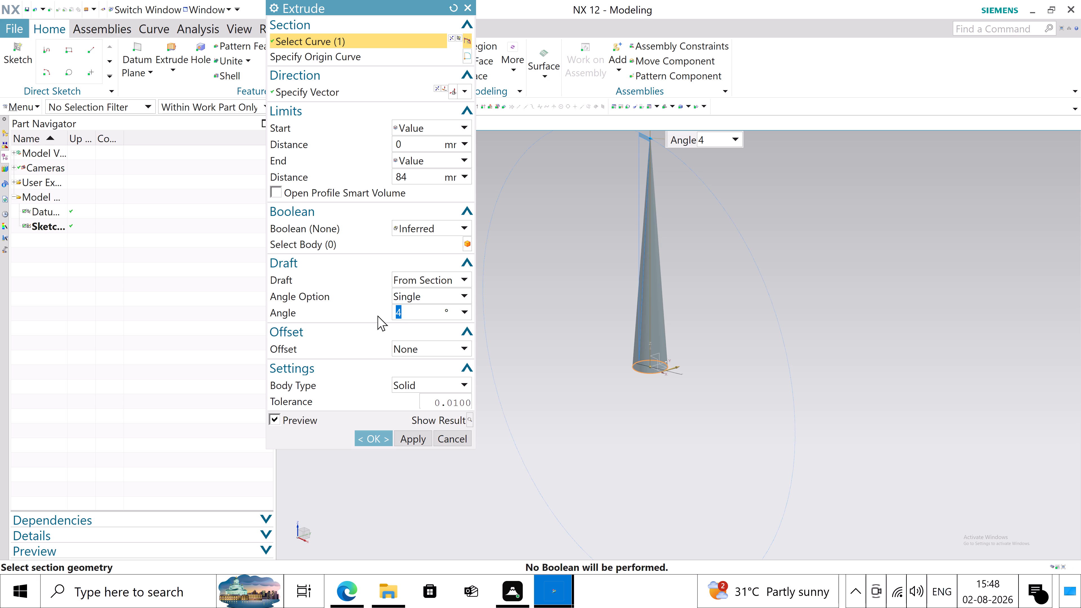
key("3")
key("Return")
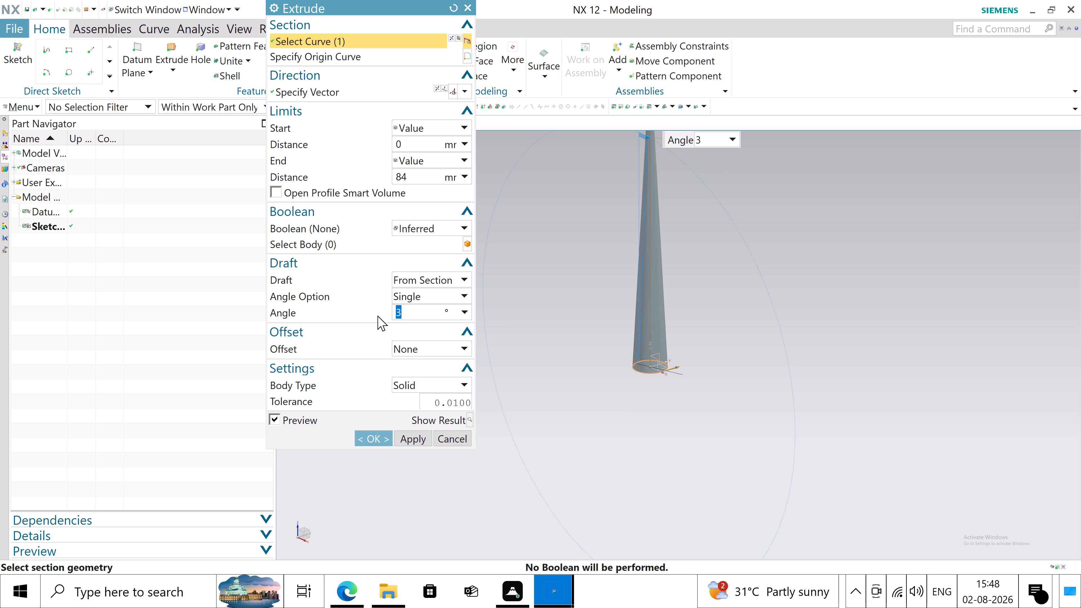
left_click_drag(433, 182, 376, 184)
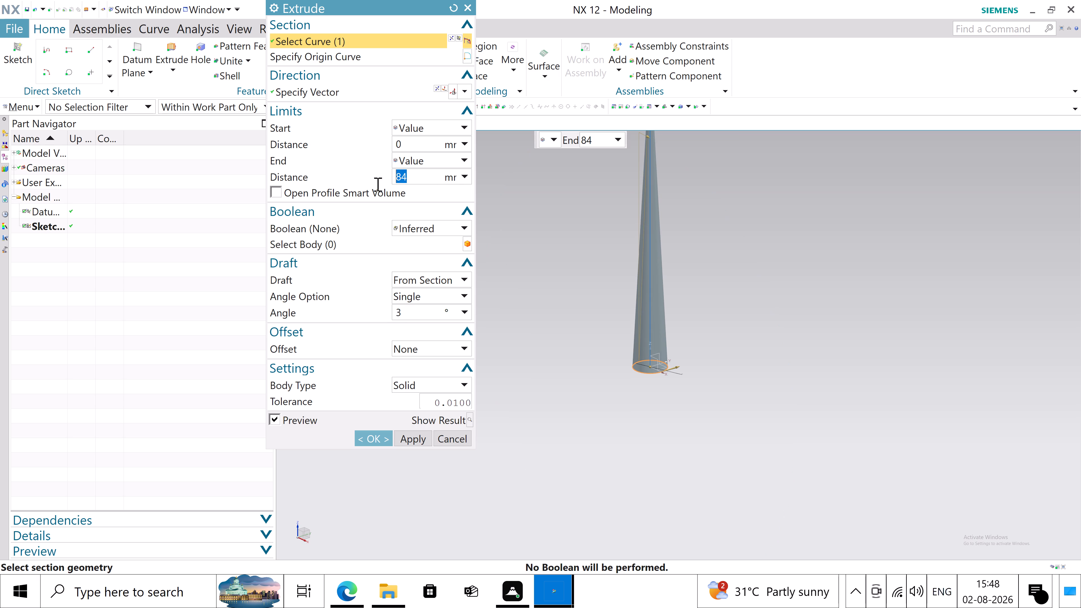
left_click_drag(376, 184, 374, 183)
type("20")
key("Return")
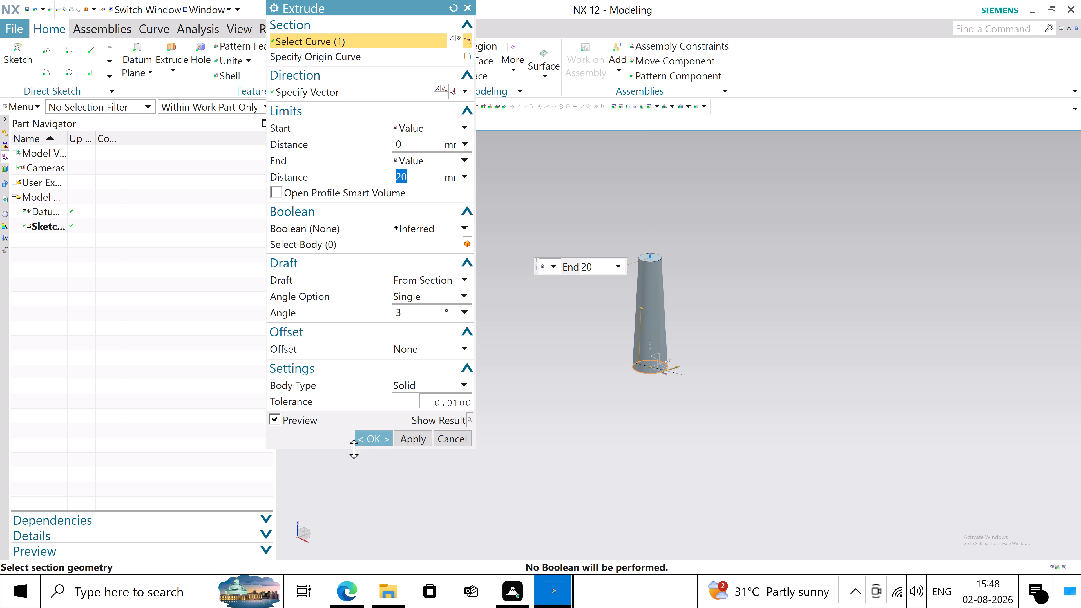
left_click(363, 442)
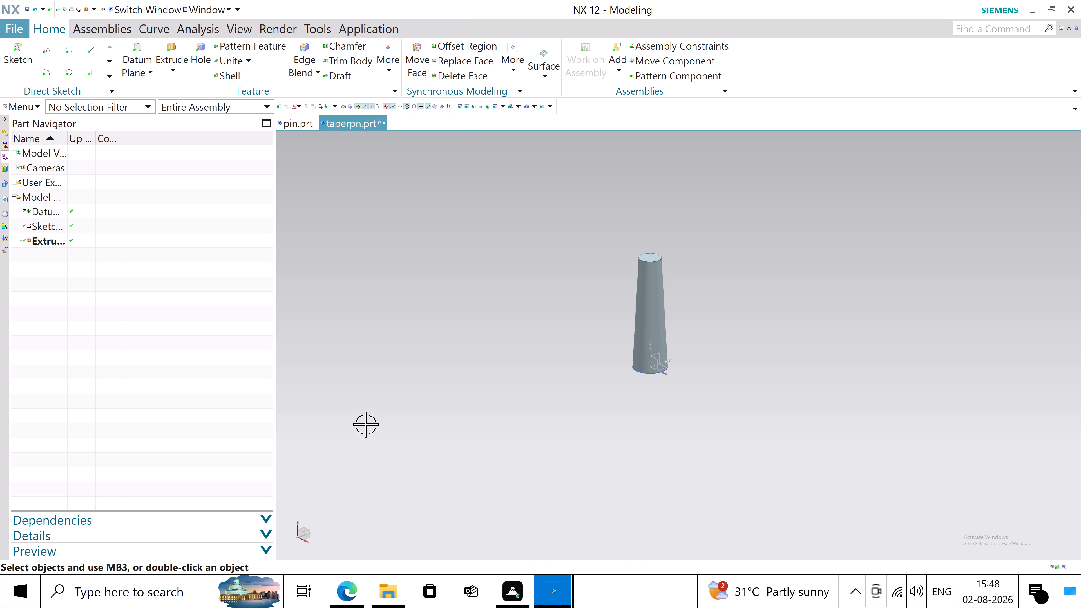
Save the taper pin part.
left_click(375, 402)
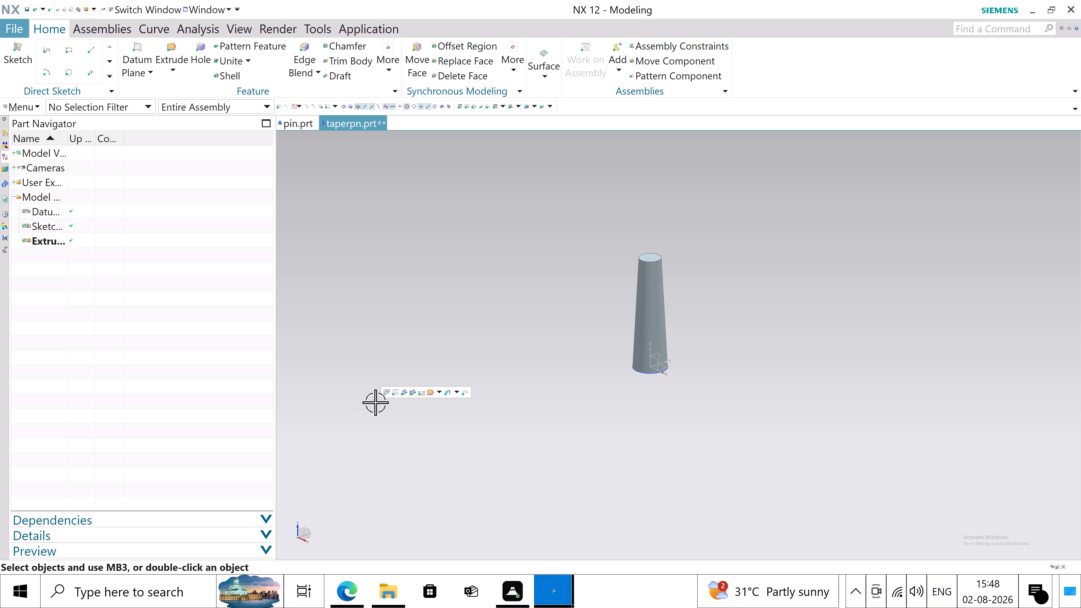
key("ctrl+s")
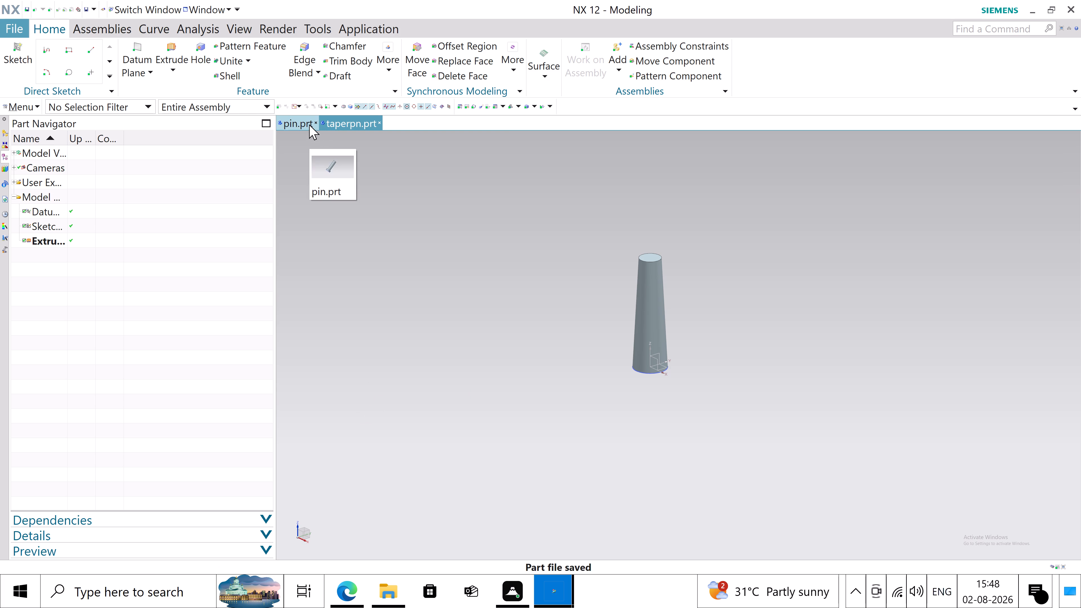
Close the pin part, keeping the taper pin part open.
left_click(316, 121)
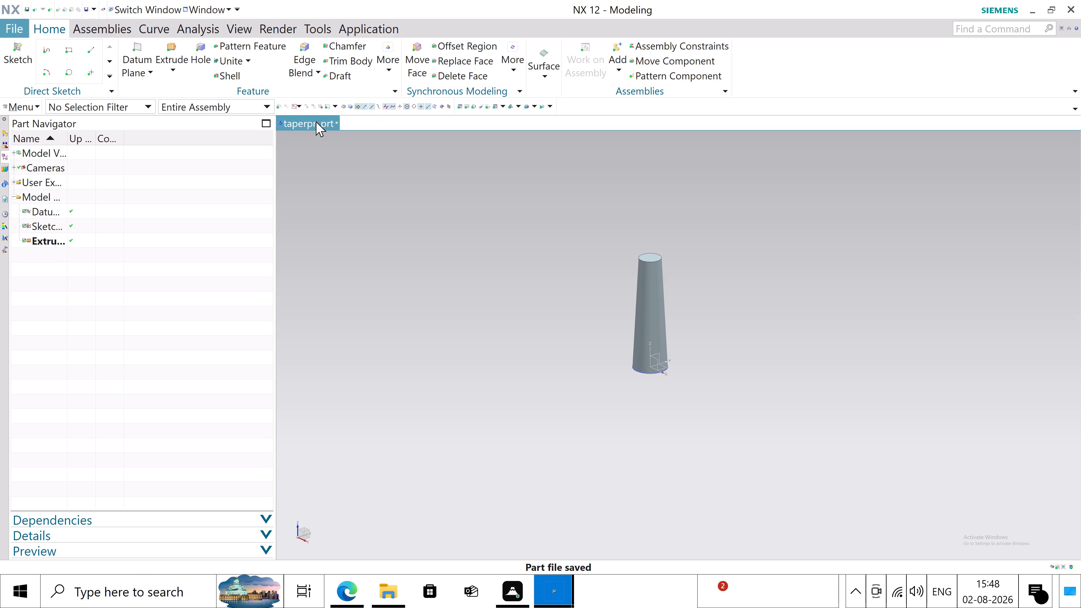
Save a copy of the taper pin as a STEP file named taperpinstepfile in the knucklejoint folder.
left_click(12, 26)
left_click(48, 91)
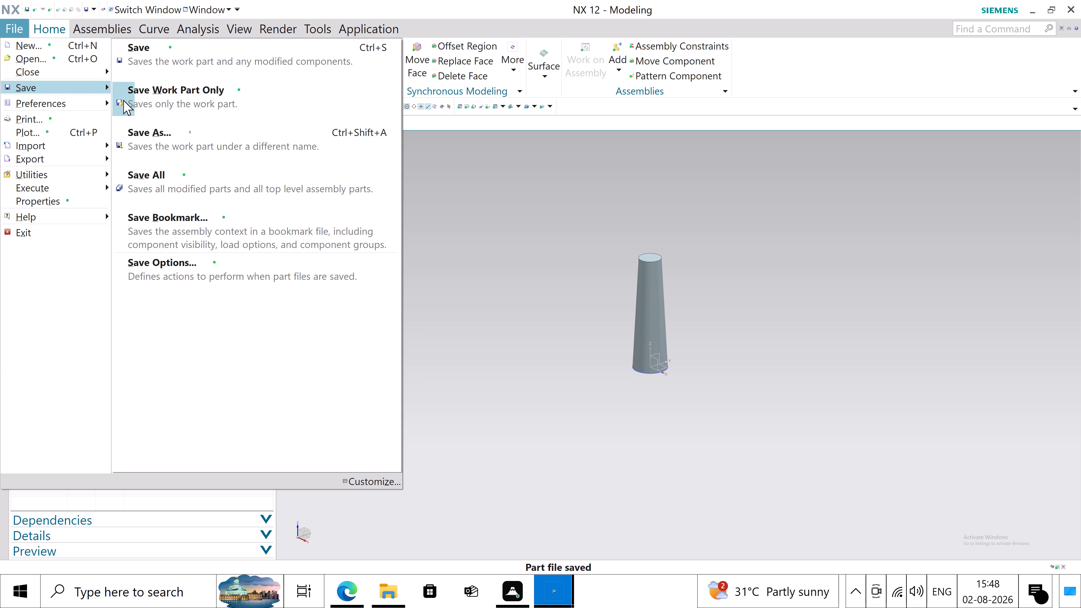
left_click(163, 132)
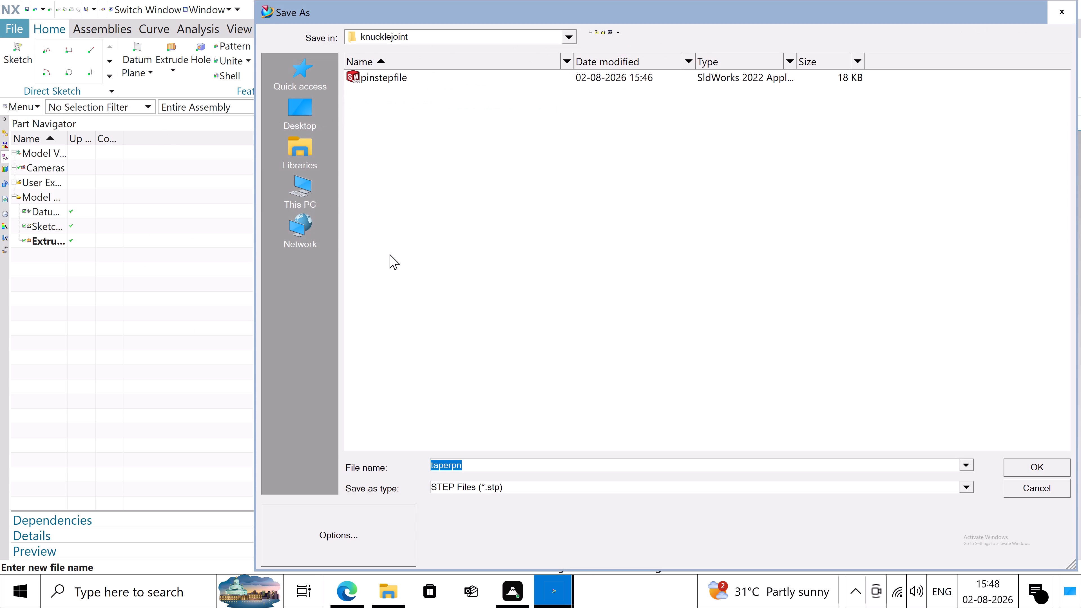
left_click(485, 470)
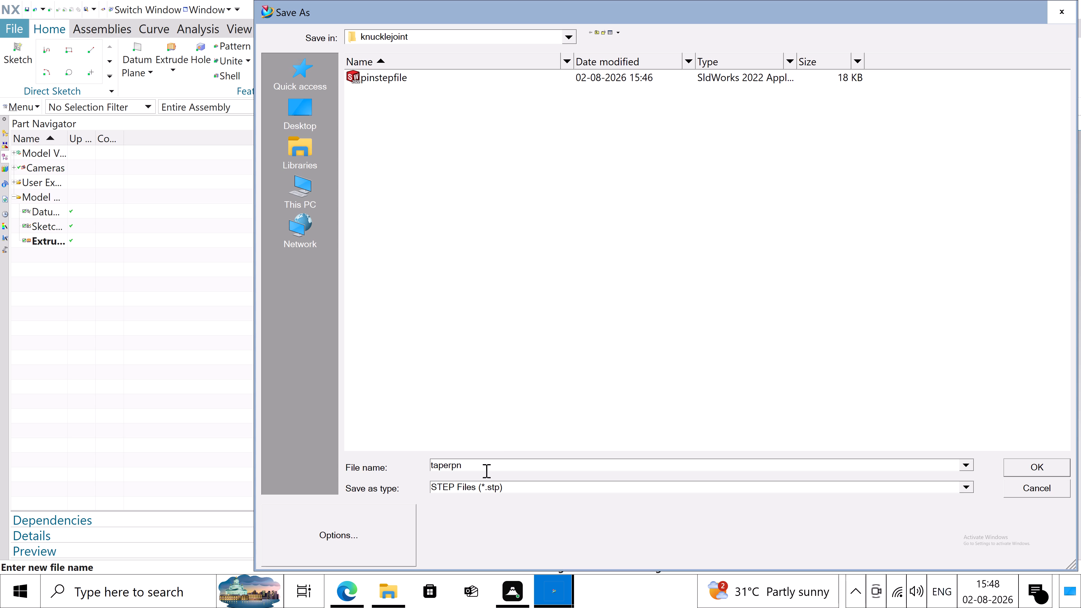
key("BackSpace")
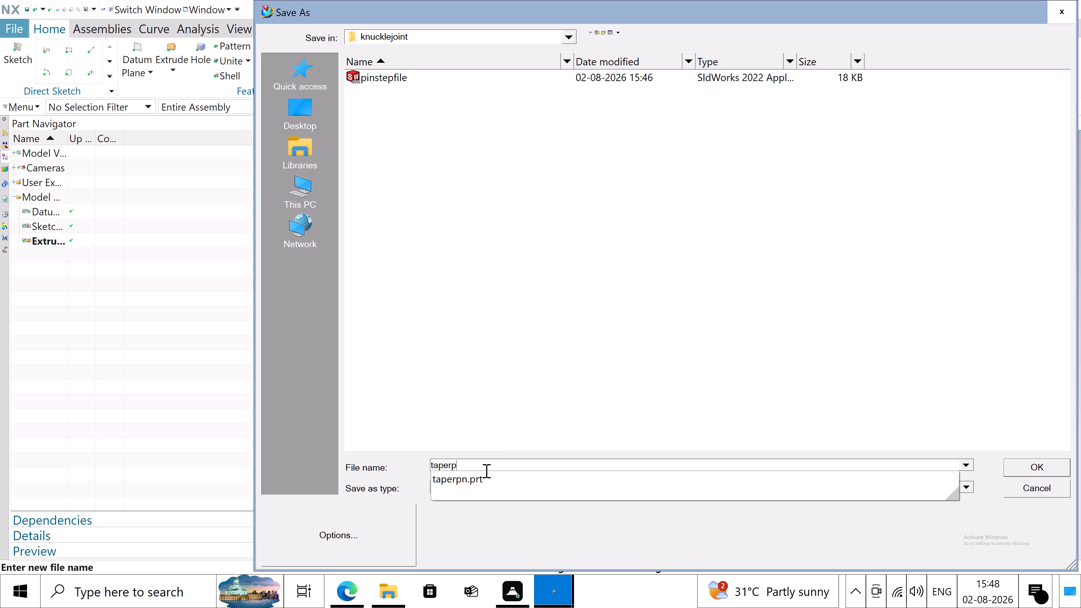
type("instepf")
type("ile")
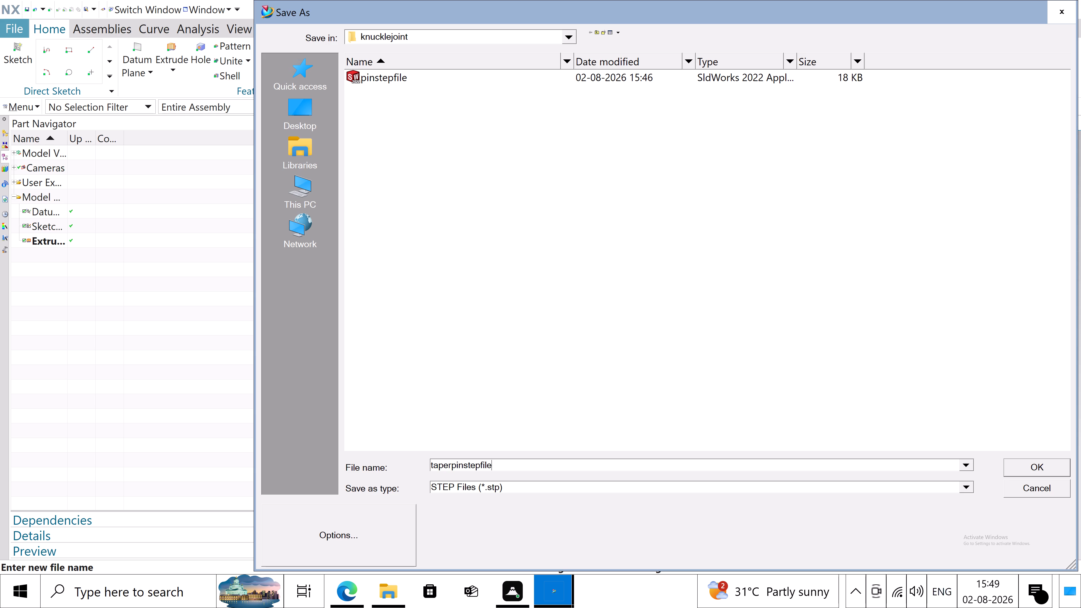
key("Return")
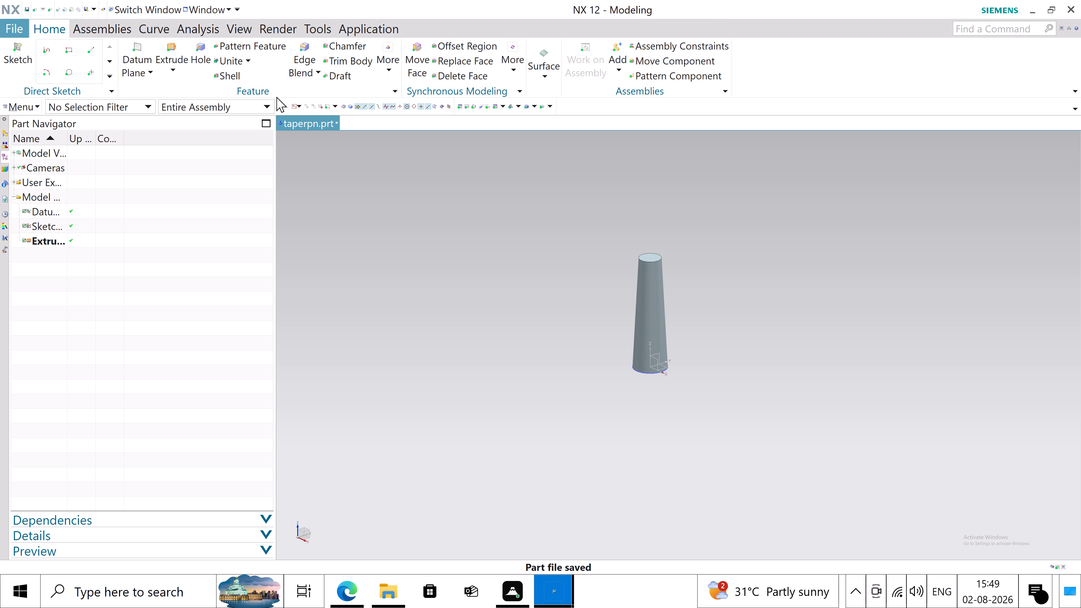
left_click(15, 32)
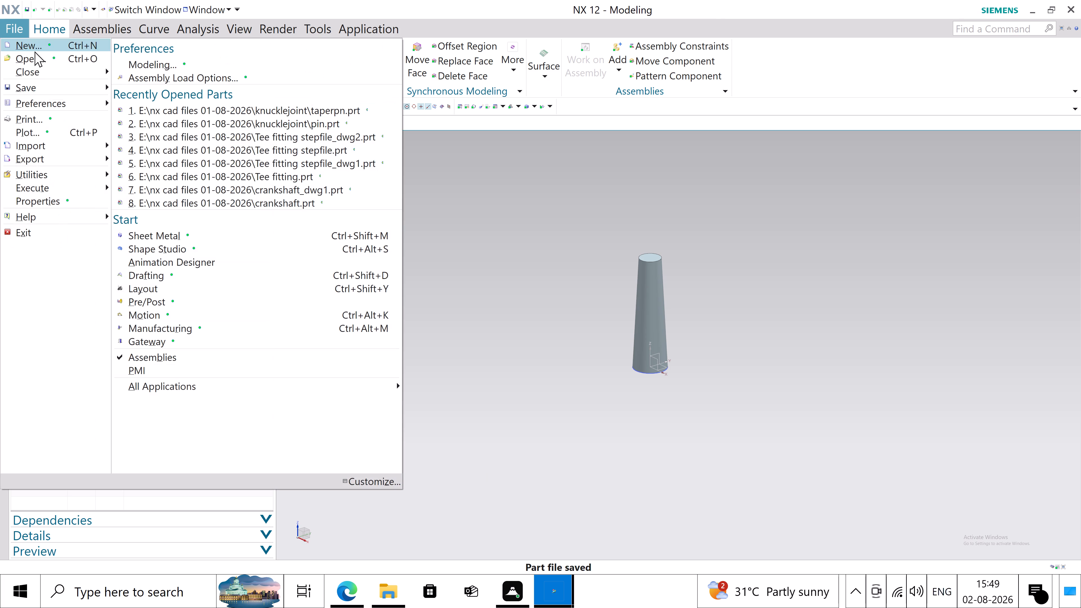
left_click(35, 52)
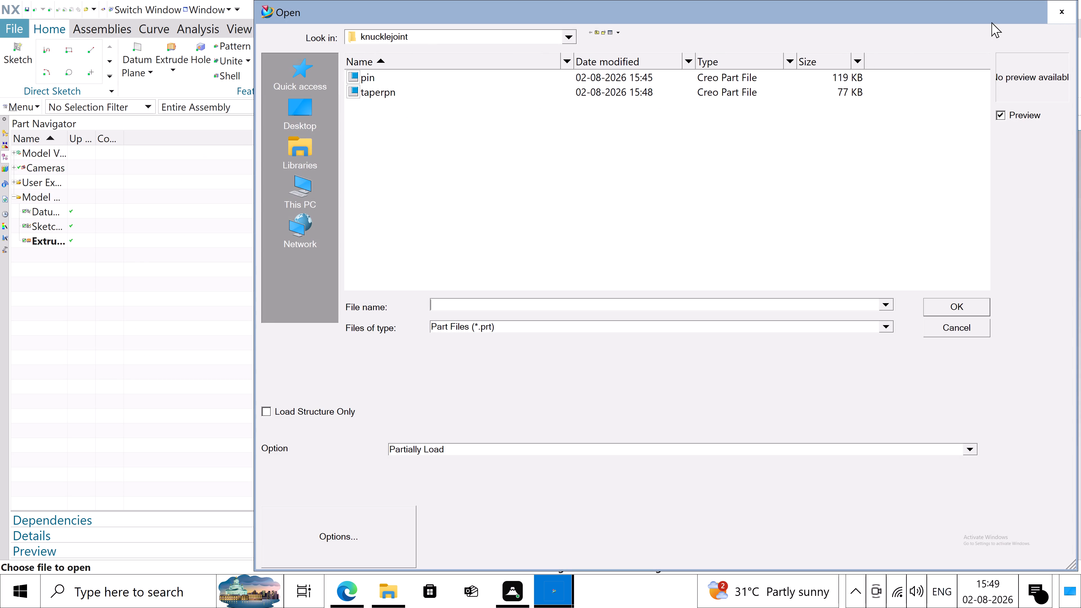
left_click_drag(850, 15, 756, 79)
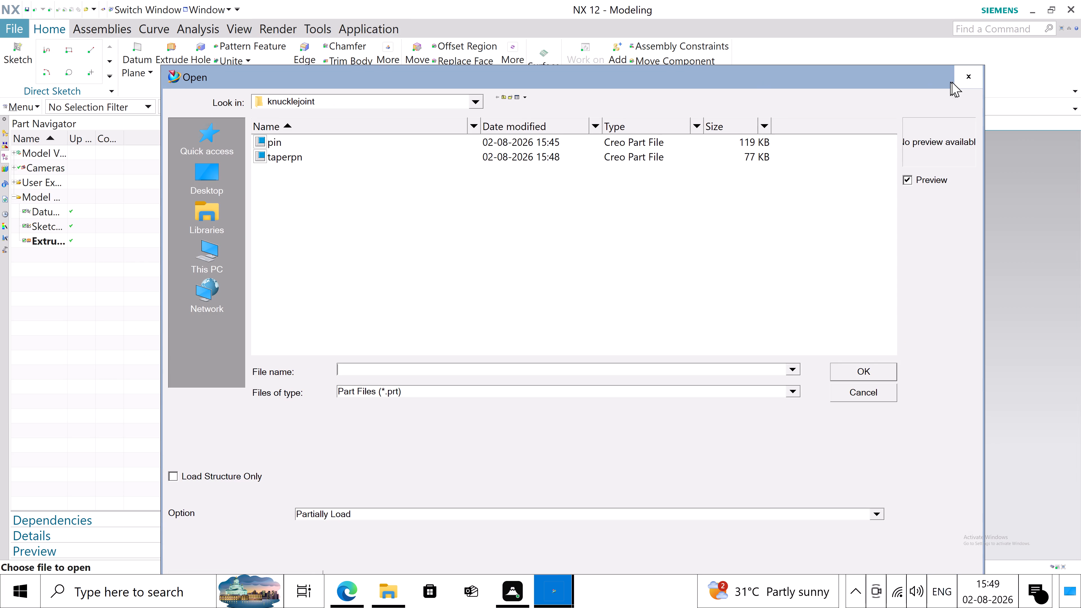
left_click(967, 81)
Create a new part named collar from the Model template in millimetres, in the knucklejoint folder.
left_click(24, 30)
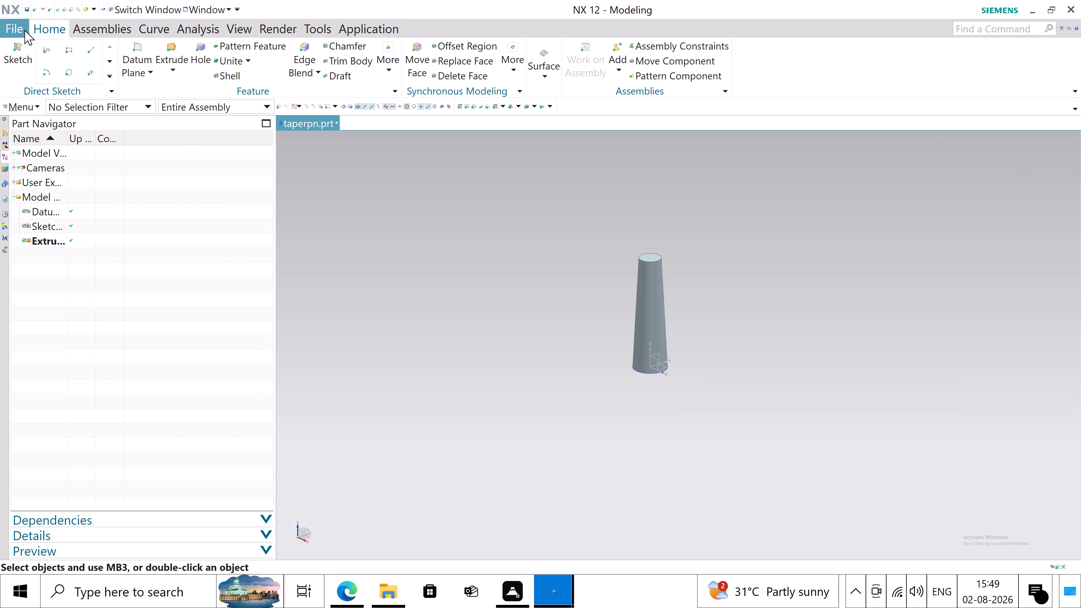
left_click(28, 40)
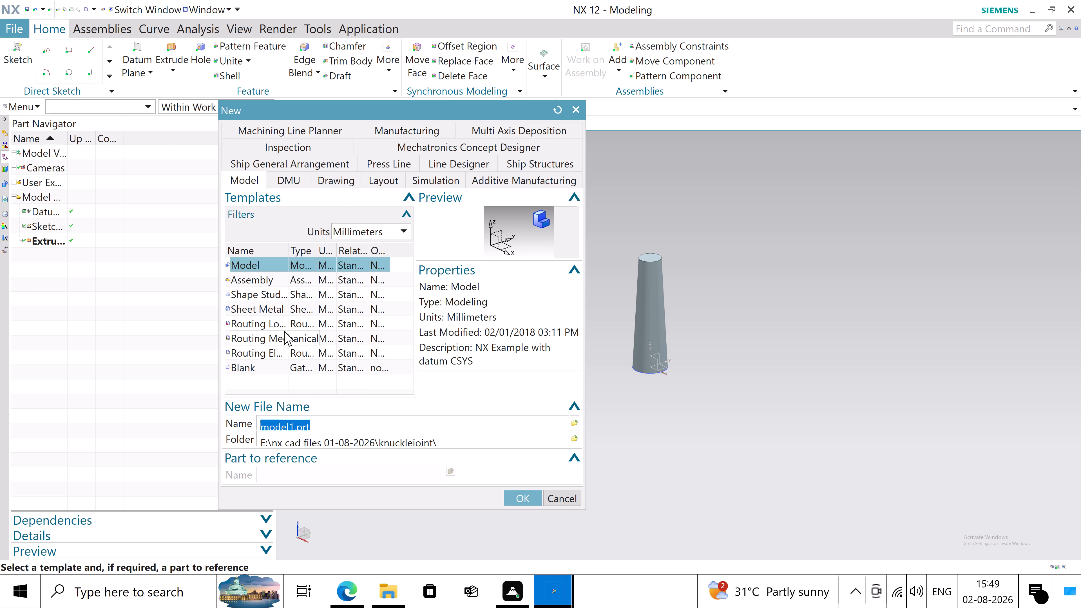
key("c")
type("ollar")
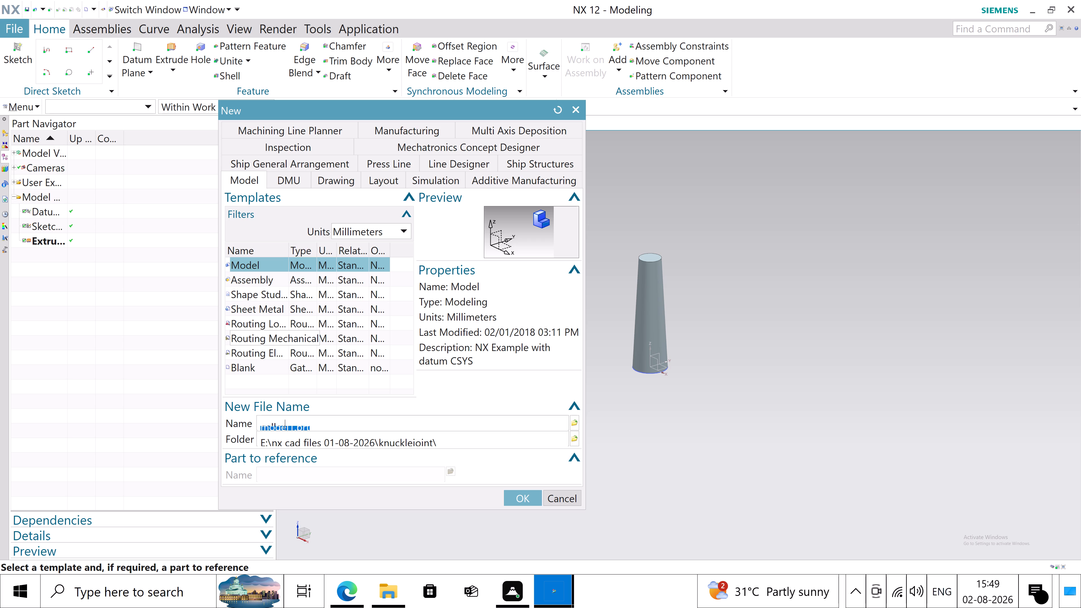
key("Tab")
key("Return")
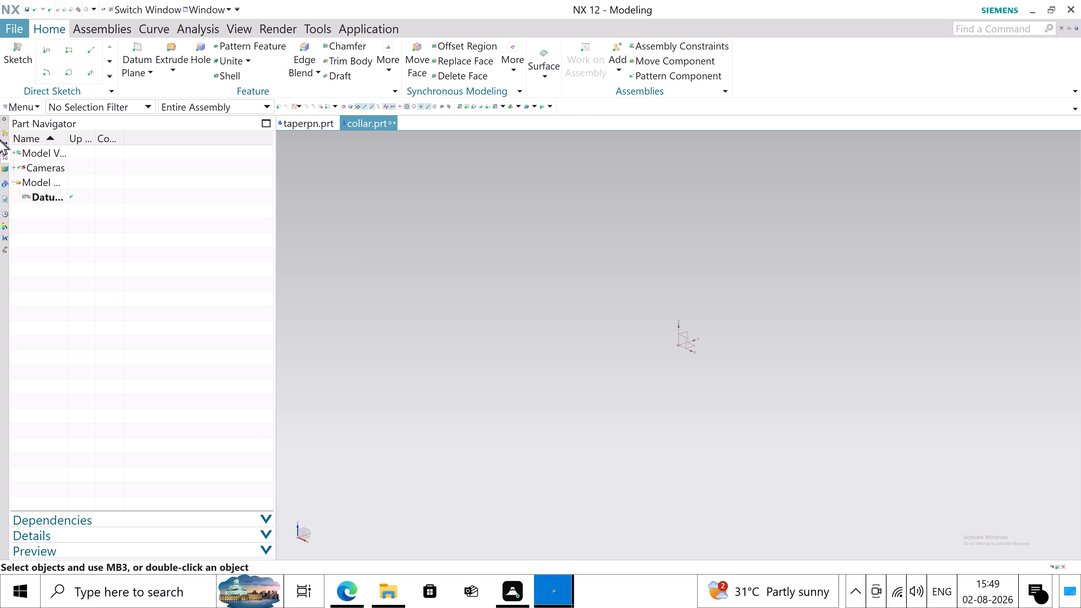
Start a sketch in the task environment on the default inferred plane of the collar part.
left_click(26, 109)
left_click(38, 163)
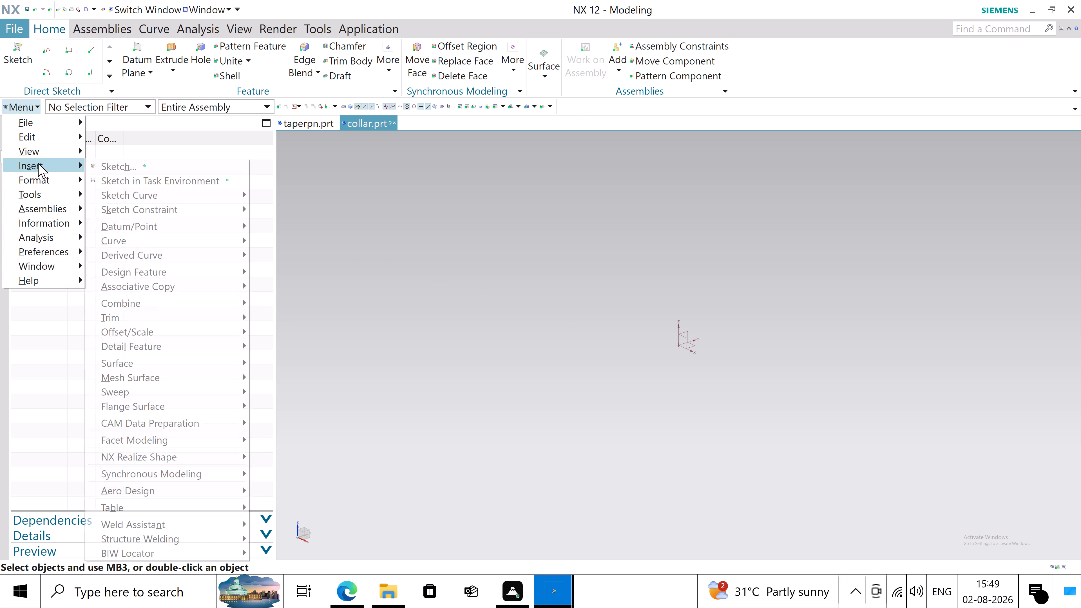
left_click(130, 178)
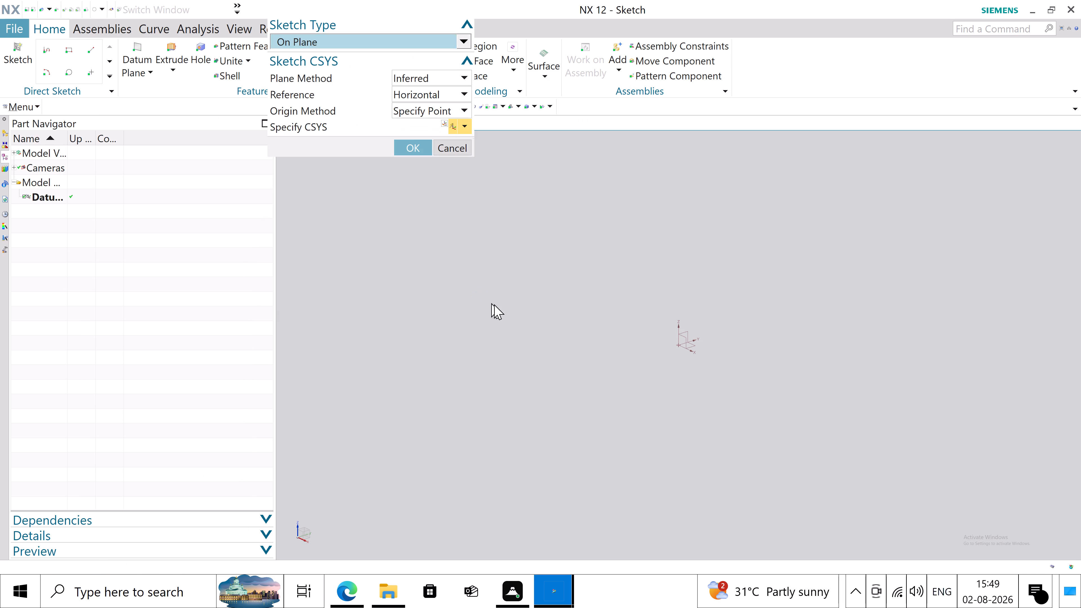
left_click(420, 155)
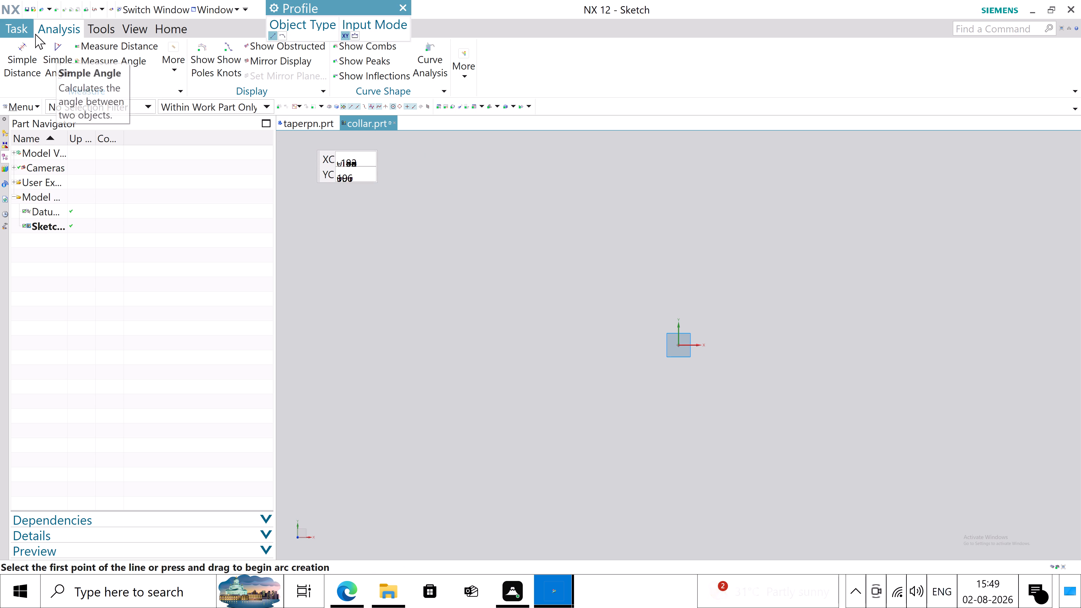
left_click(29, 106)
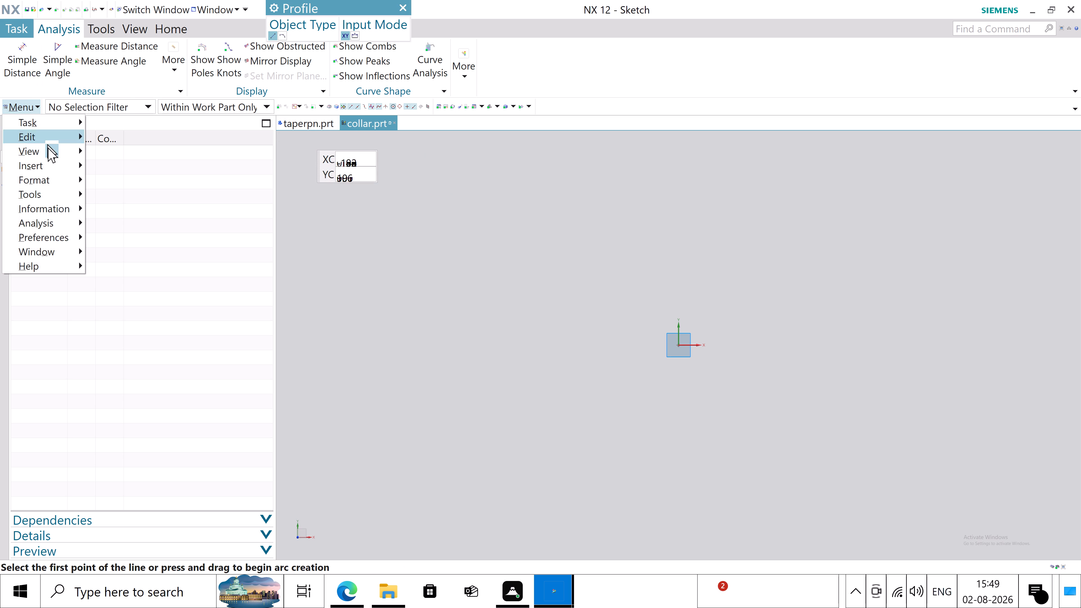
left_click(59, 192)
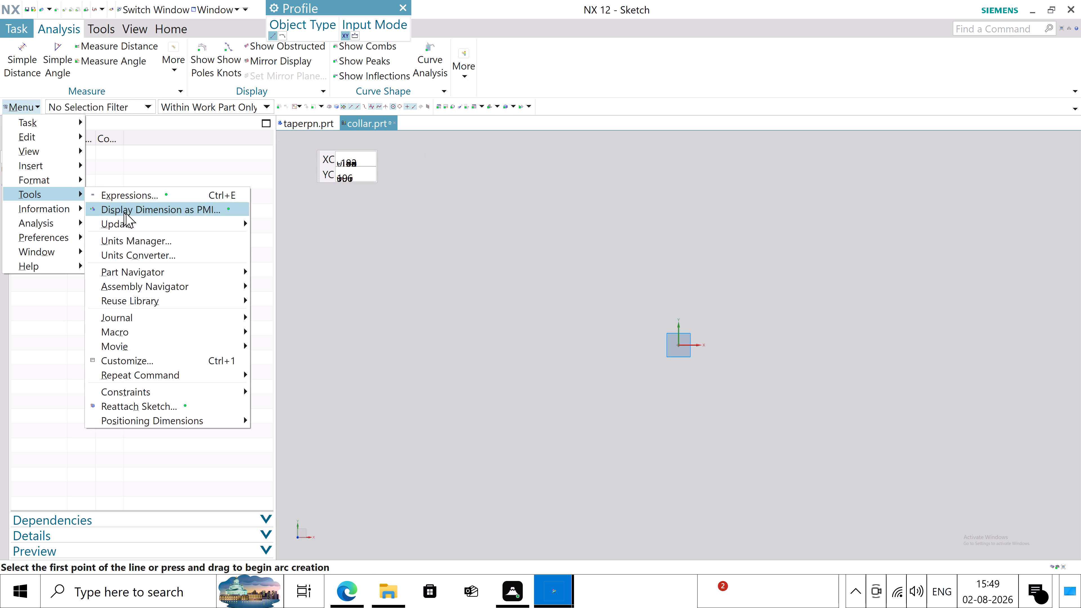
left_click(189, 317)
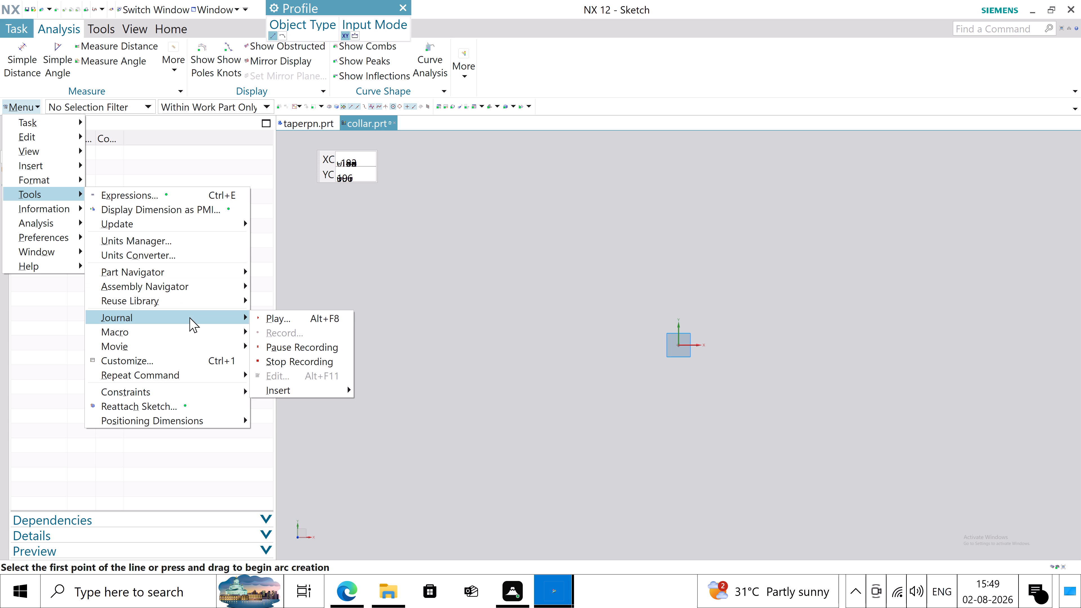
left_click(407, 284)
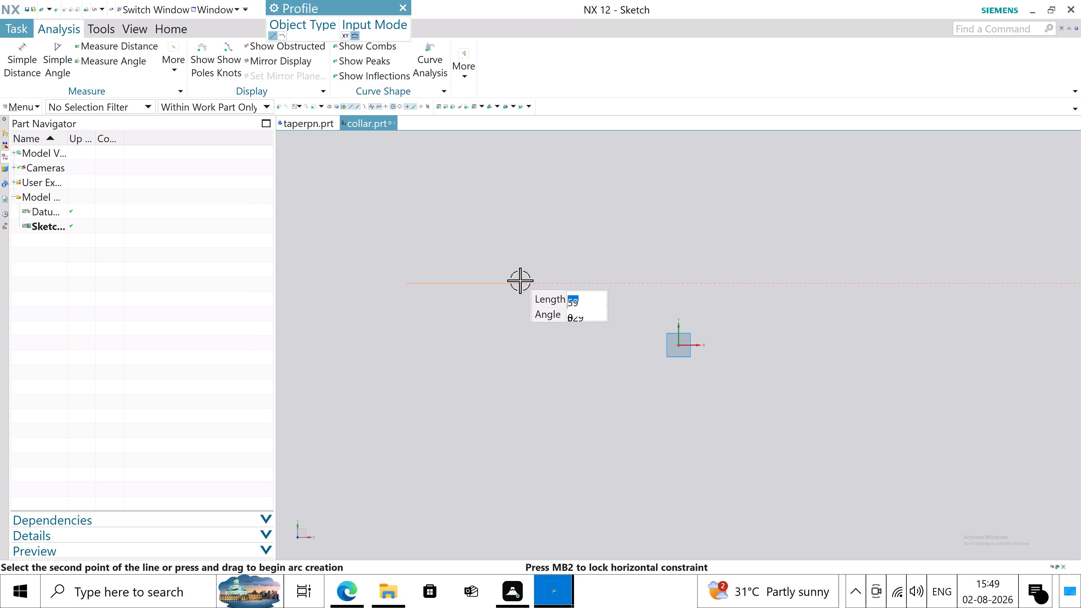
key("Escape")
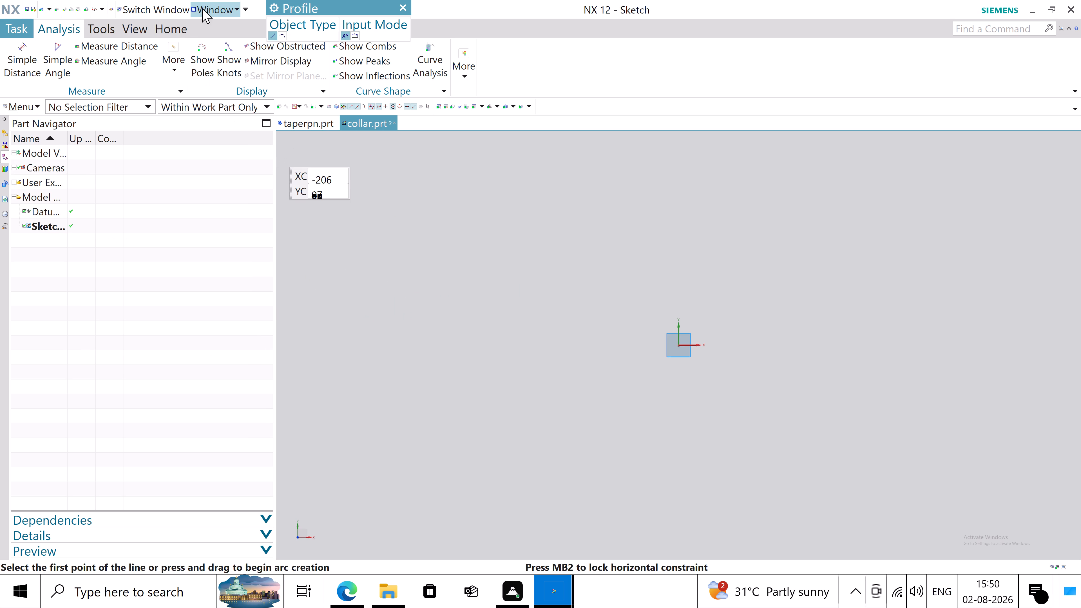
Draw a 38 mm diameter circle centred on the sketch origin.
left_click(169, 33)
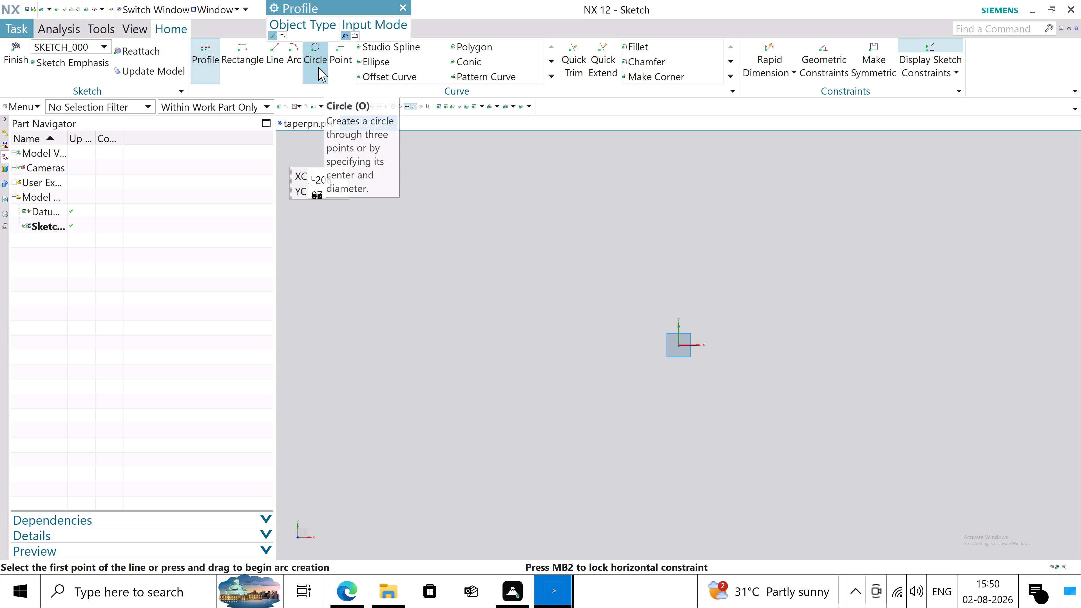
left_click(318, 67)
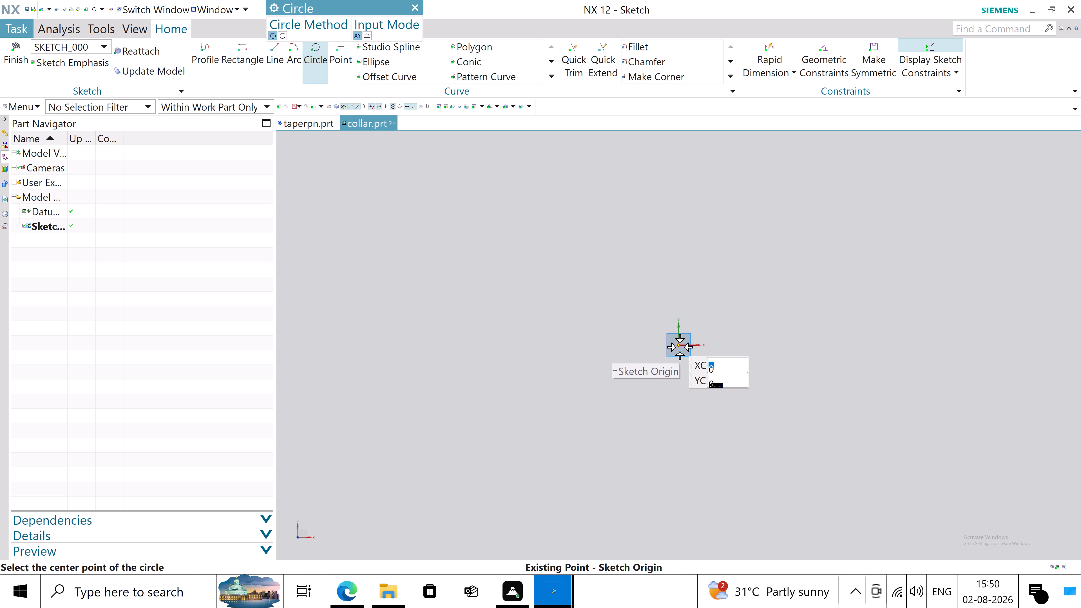
left_click(680, 347)
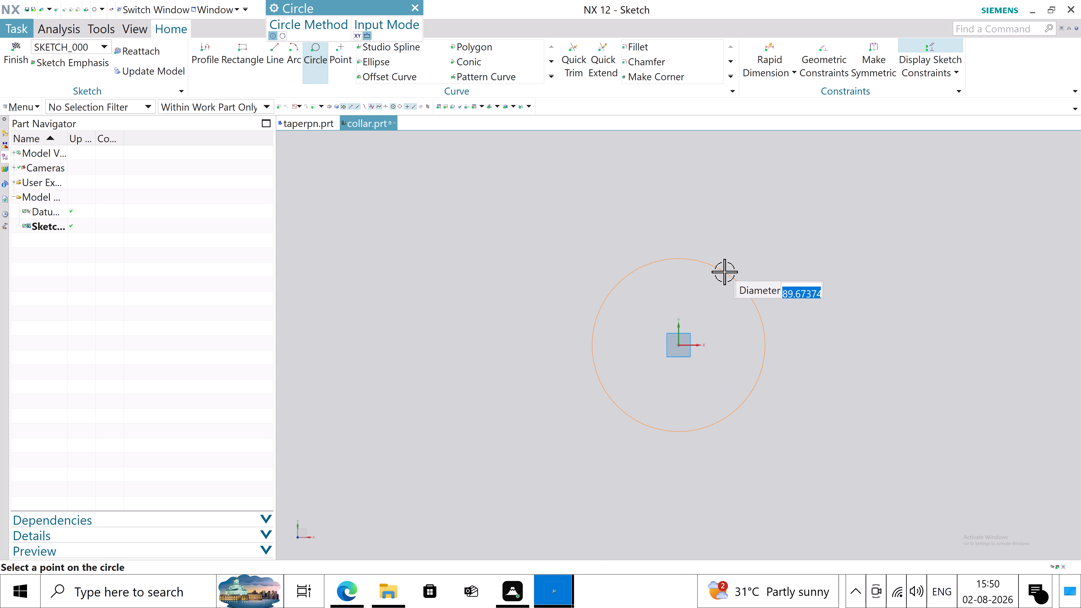
type("38")
key("Return")
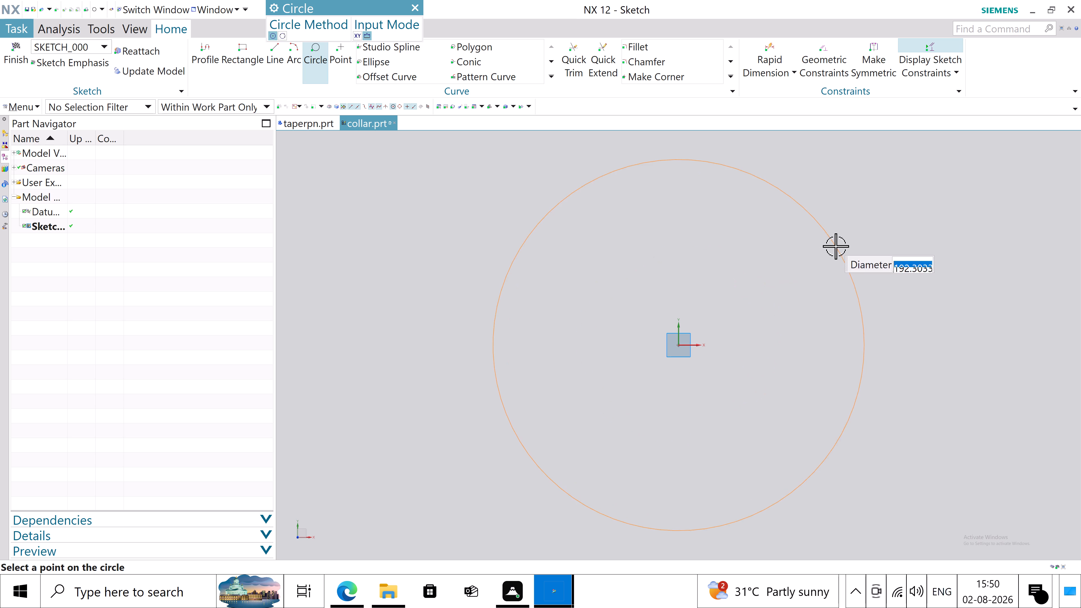
type("38")
key("Return")
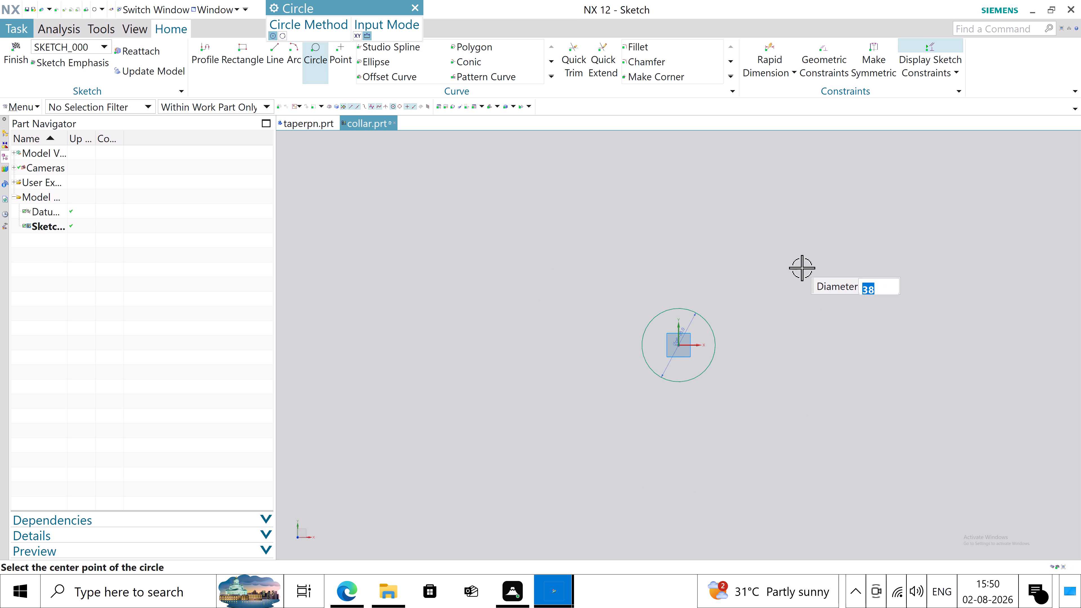
Add a concentric 25 mm diameter circle inside the 38 mm circle and finish the sketch.
type("25")
key("Return")
scroll(730, 347, "up", 4)
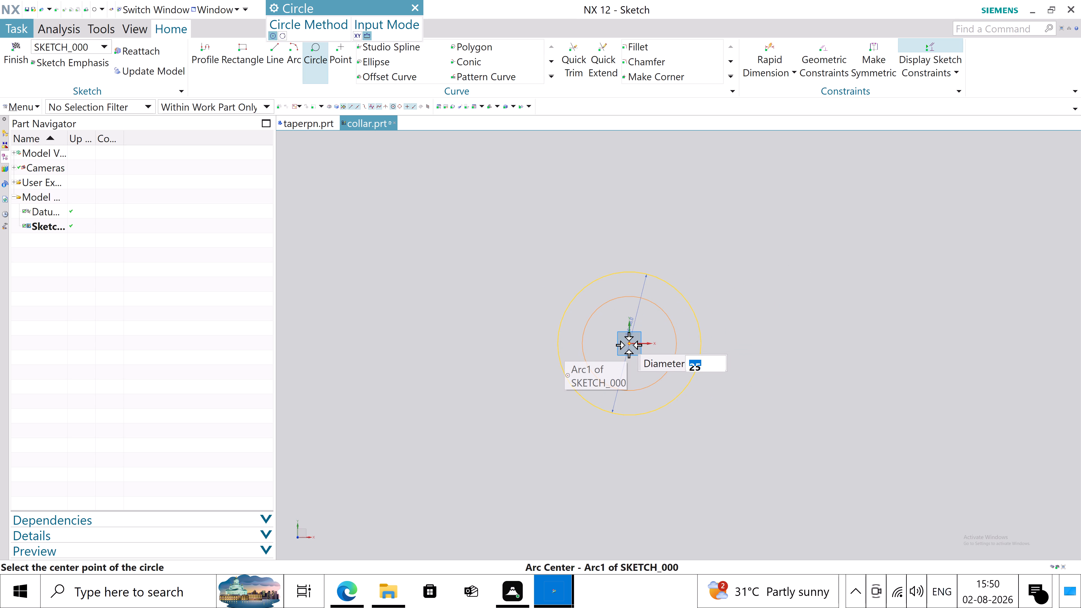
left_click(629, 345)
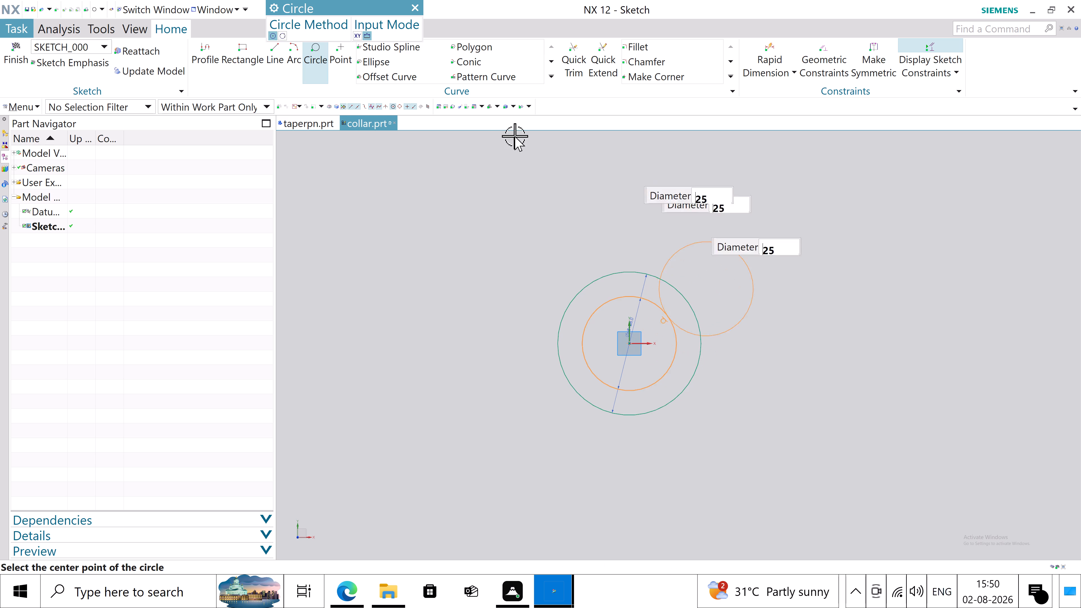
left_click(416, 4)
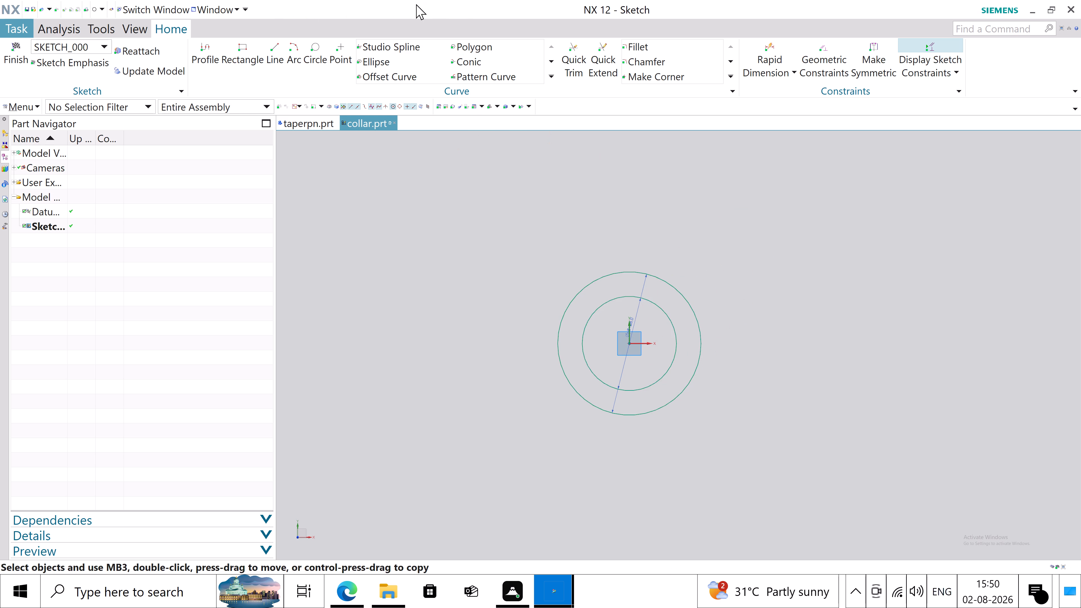
left_click(14, 59)
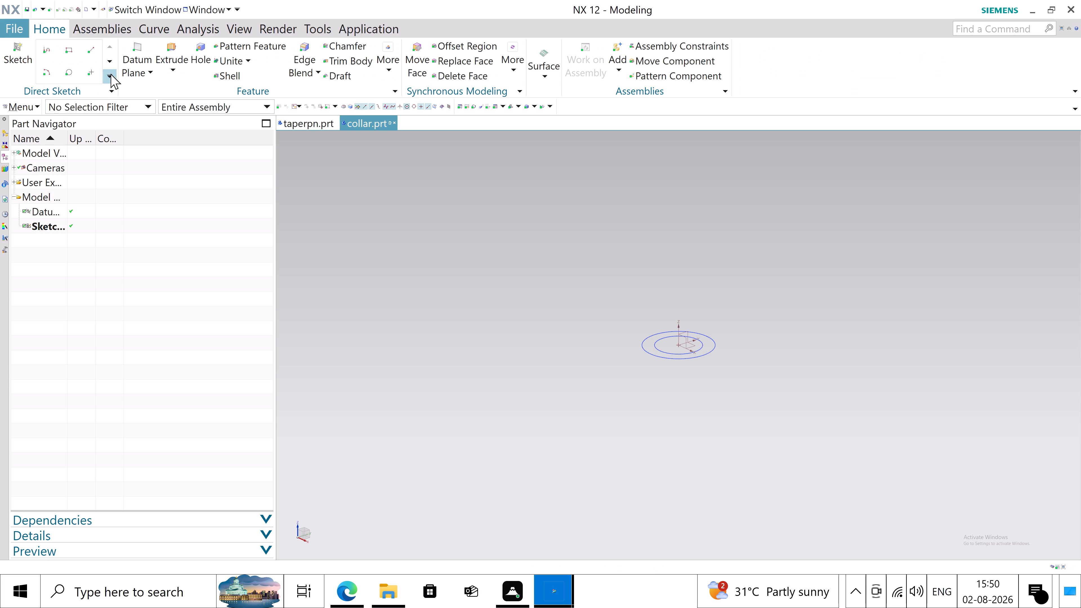
Extrude the 38 mm and 25 mm circles together as a solid ring with a symmetric distance of 6 mm.
left_click(170, 68)
left_click(189, 91)
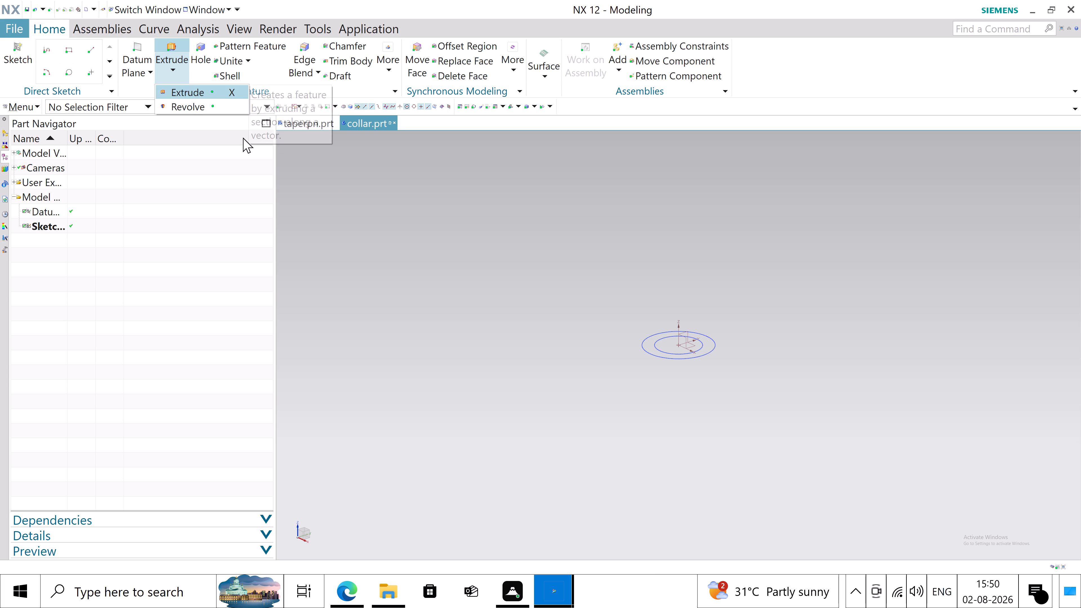
scroll(710, 343, "up", 5)
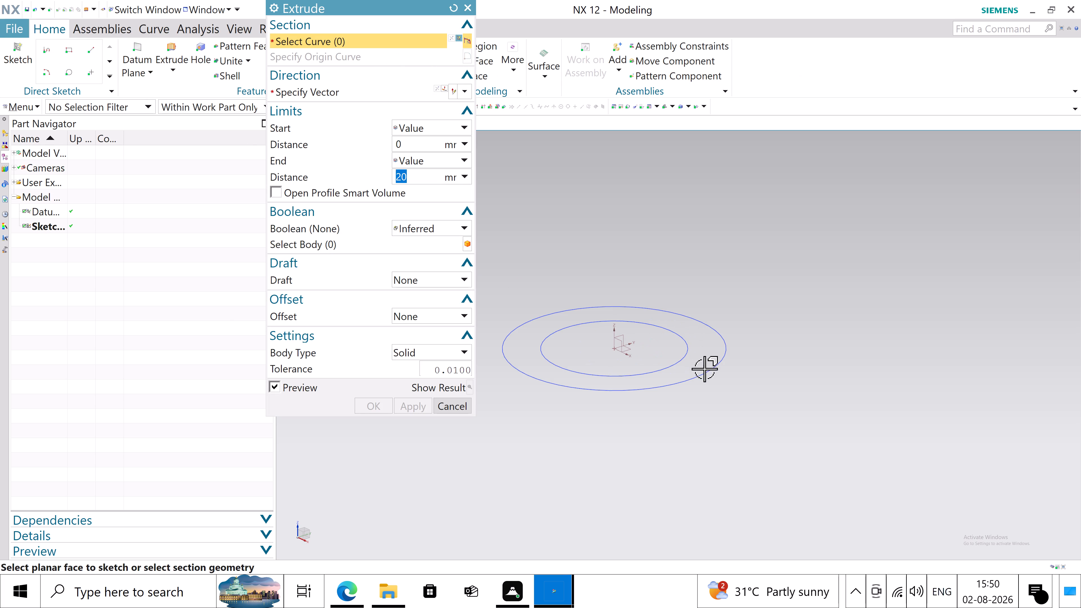
left_click(704, 374)
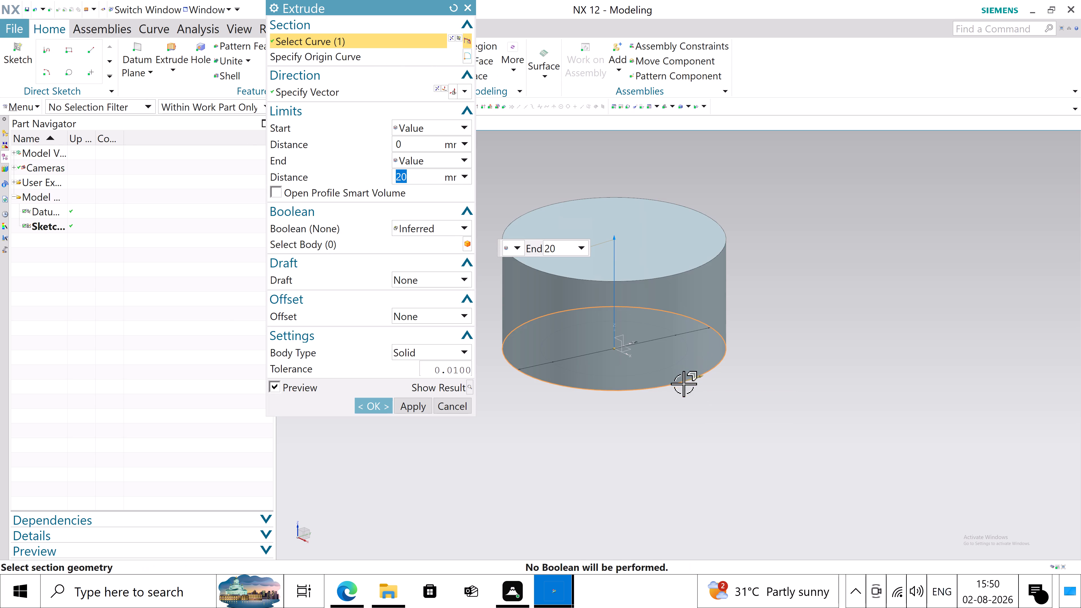
middle_click_drag(678, 393, 669, 349)
scroll(669, 349, "up", 1)
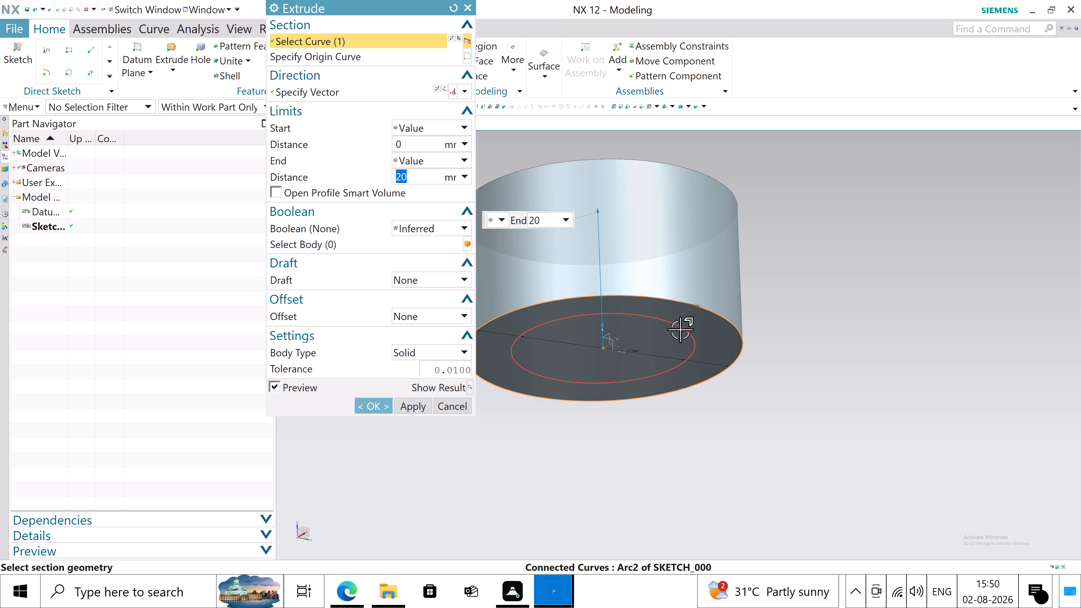
left_click(680, 329)
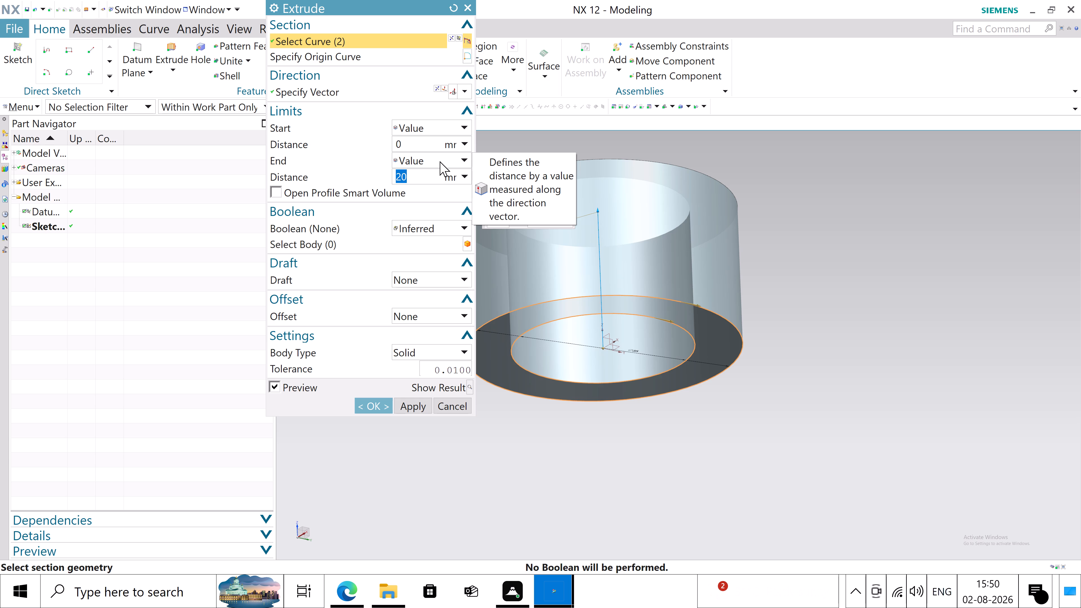
key("6")
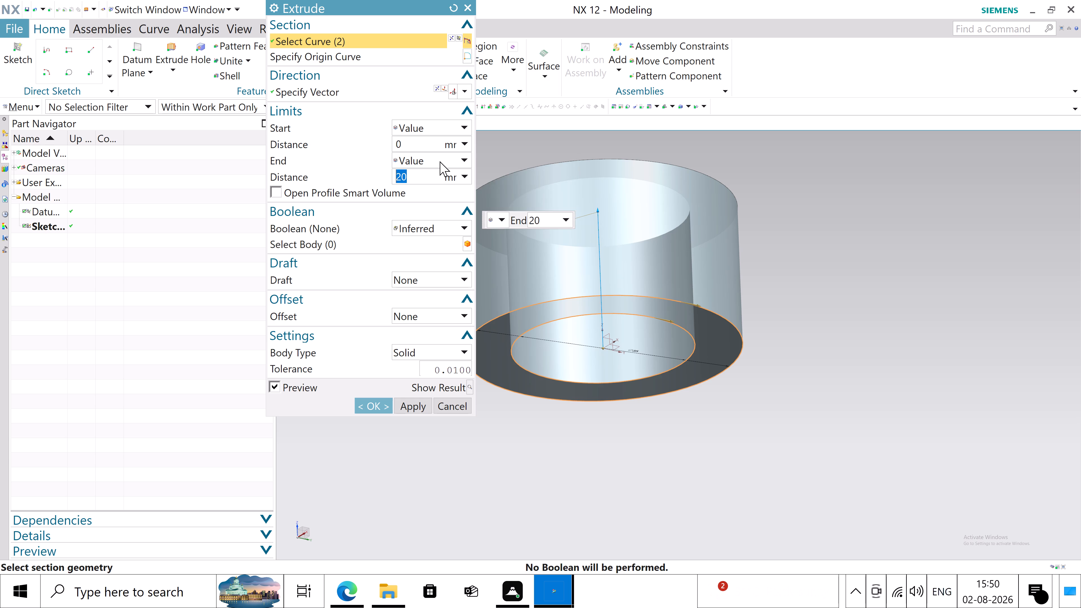
key("Return")
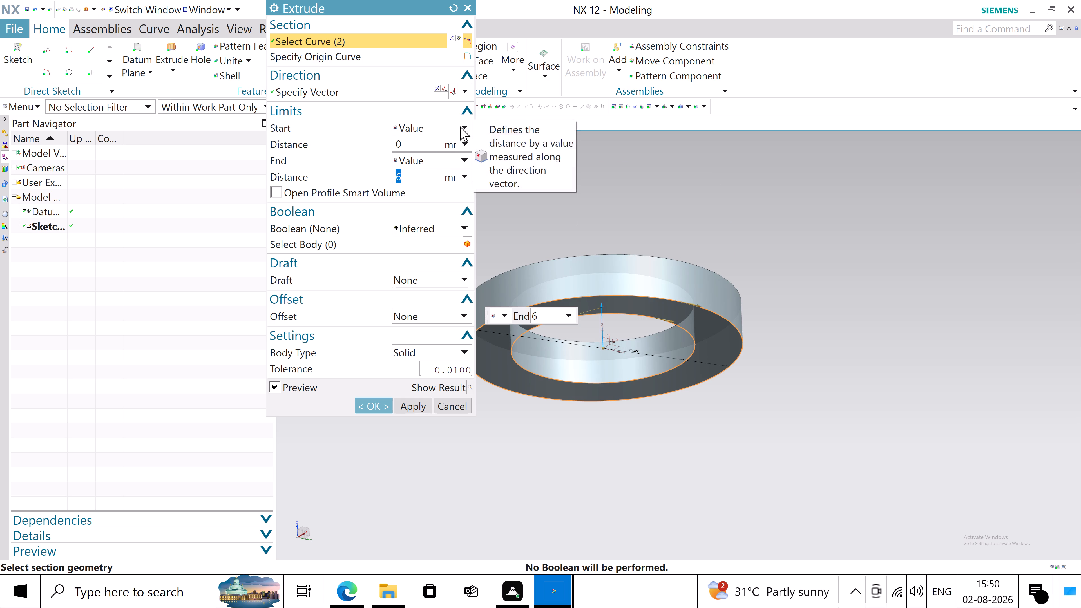
left_click(464, 132)
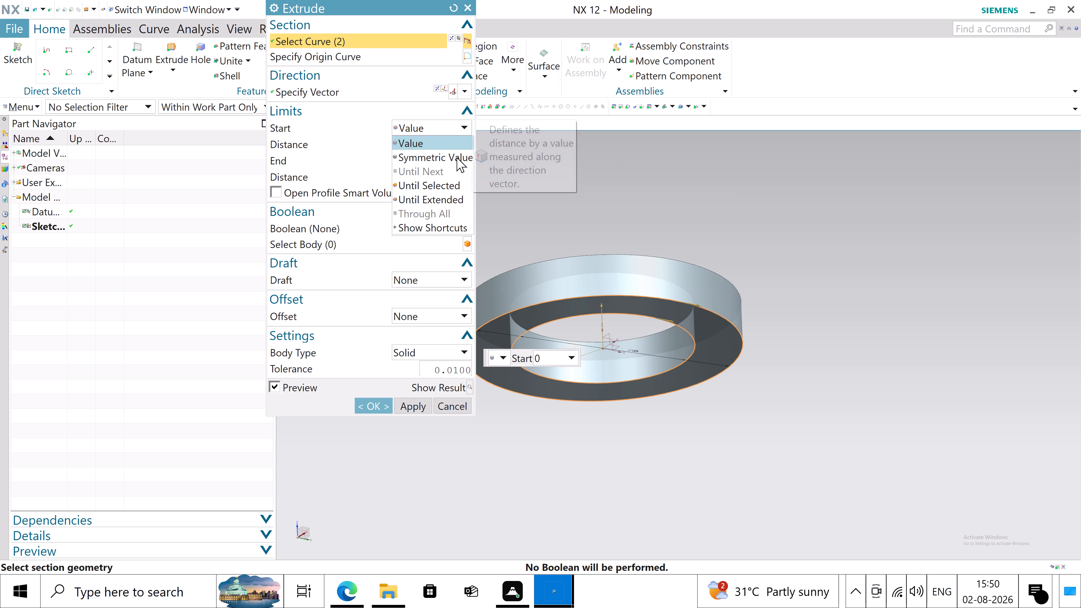
left_click(457, 157)
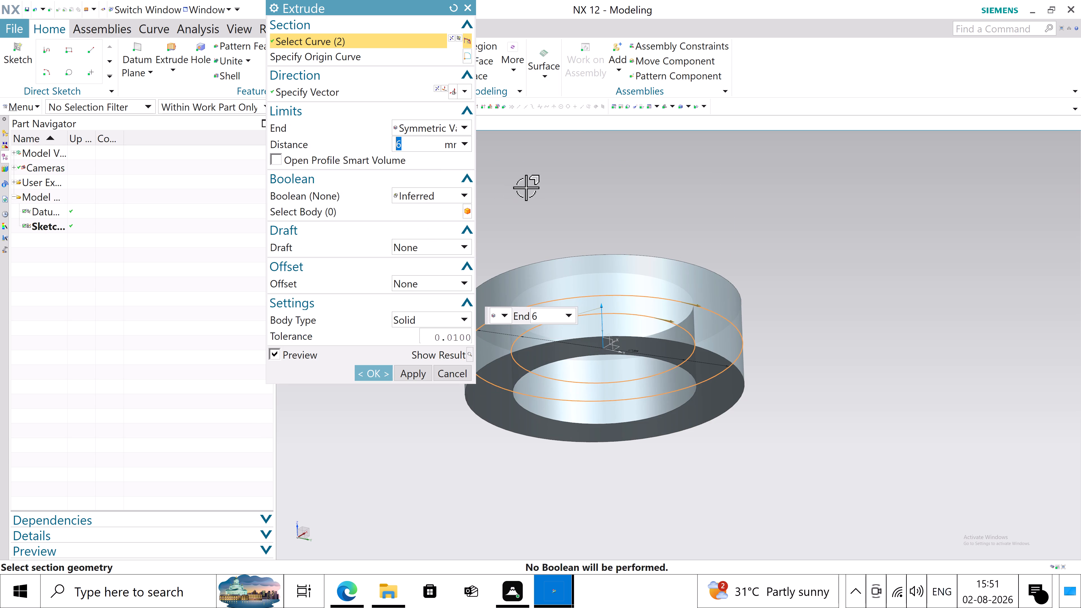
middle_click_drag(532, 186, 540, 219)
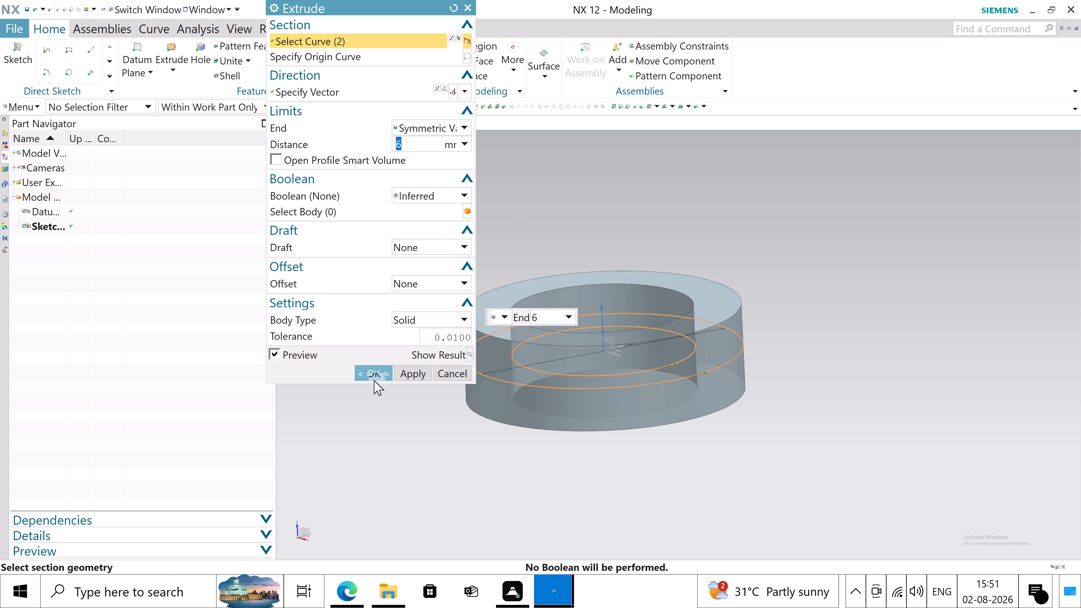
left_click(376, 372)
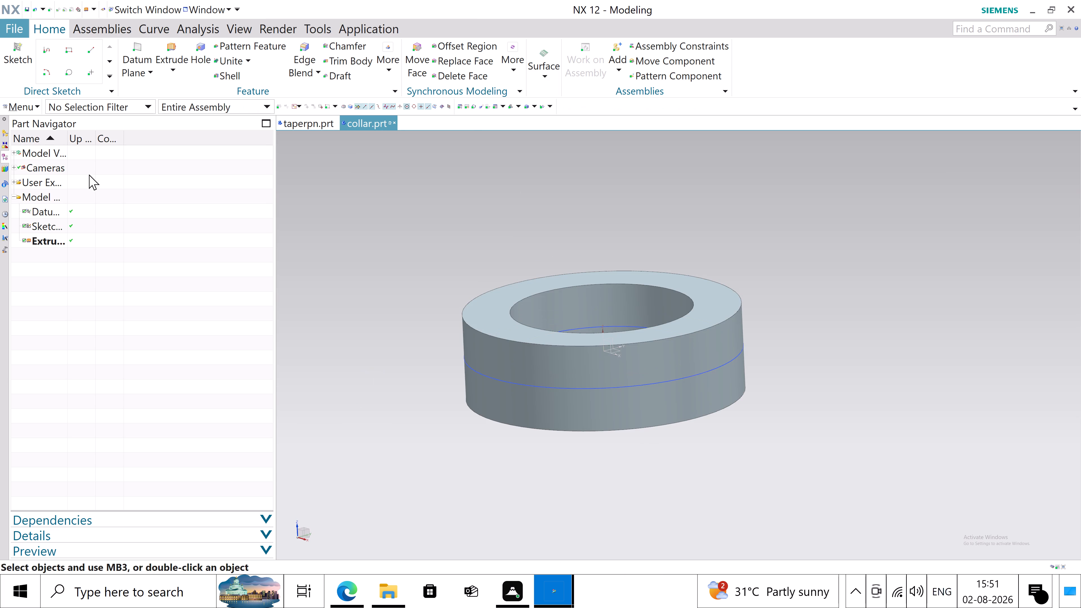
Start a sketch in the task environment on the XZ plane of the datum coordinate system.
left_click(31, 104)
left_click(40, 167)
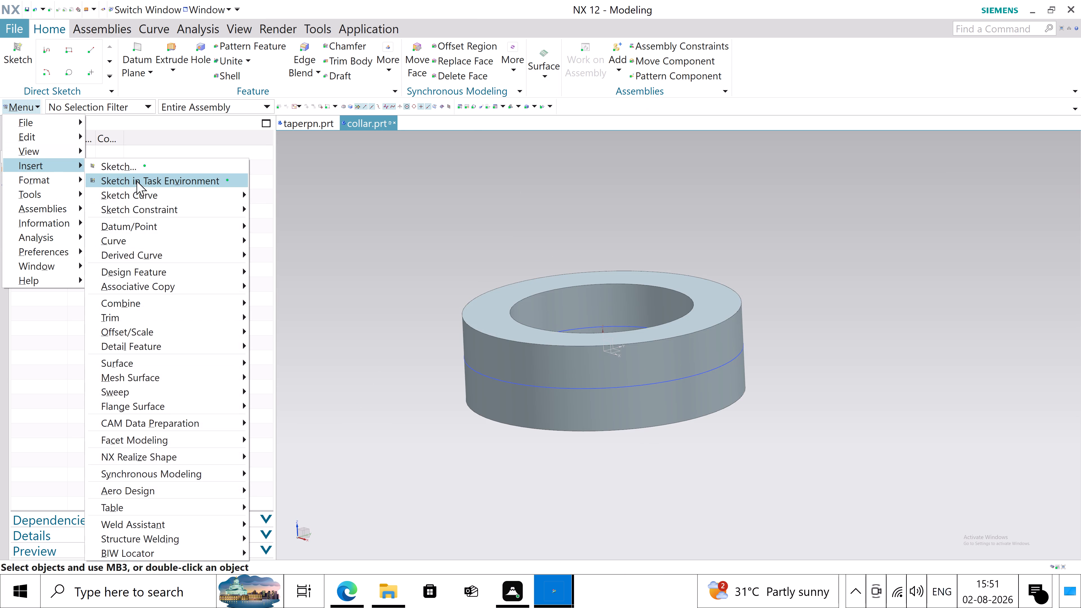
left_click(137, 181)
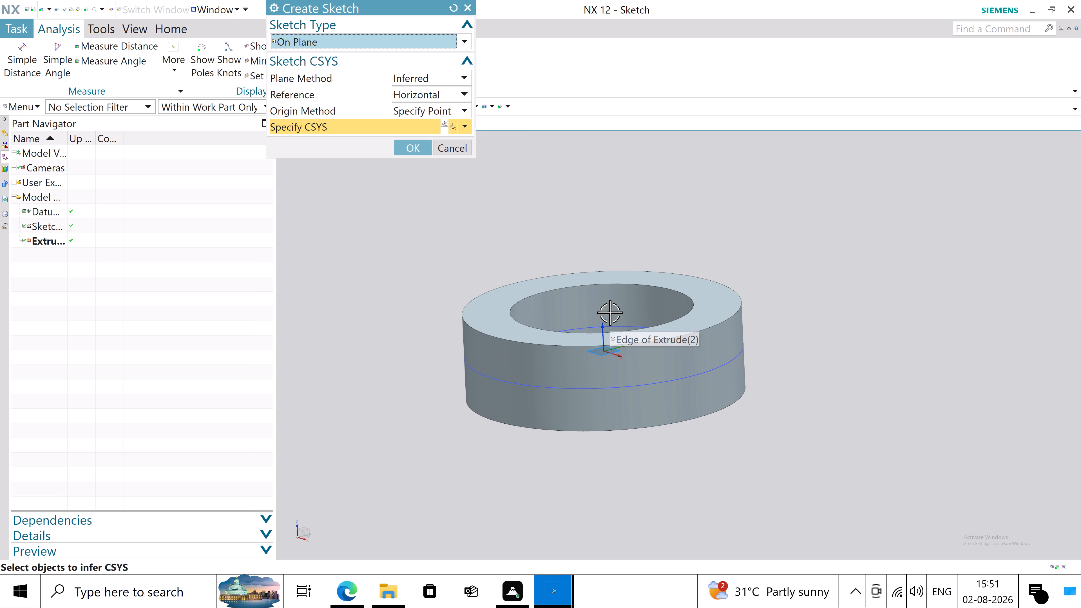
middle_click_drag(610, 312, 627, 343)
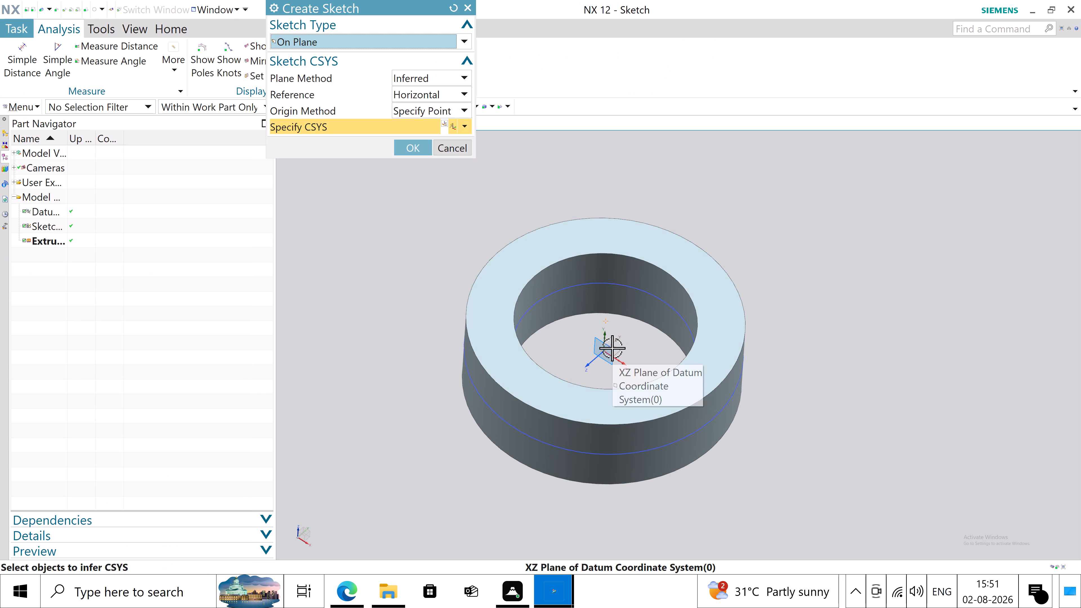
left_click(612, 348)
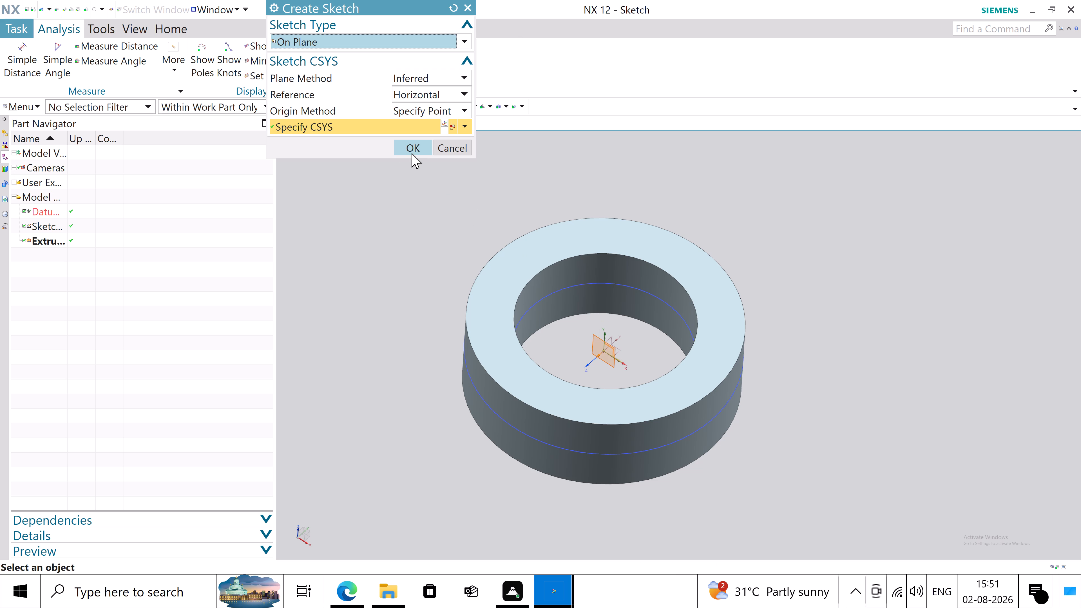
left_click(412, 151)
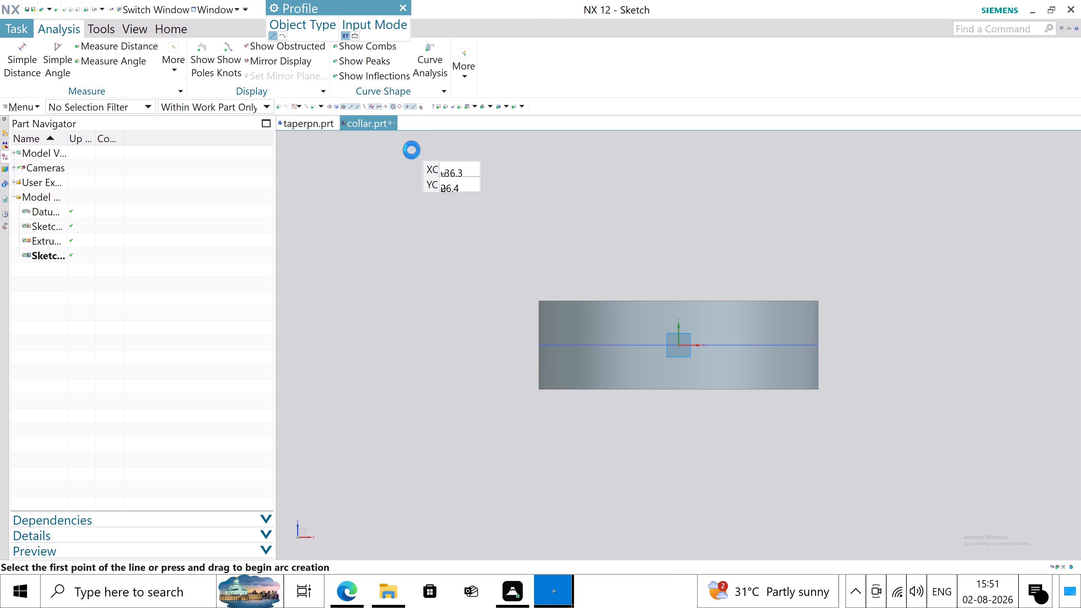
Draw a 6 mm diameter circle centred on the sketch origin and finish the sketch.
left_click(189, 28)
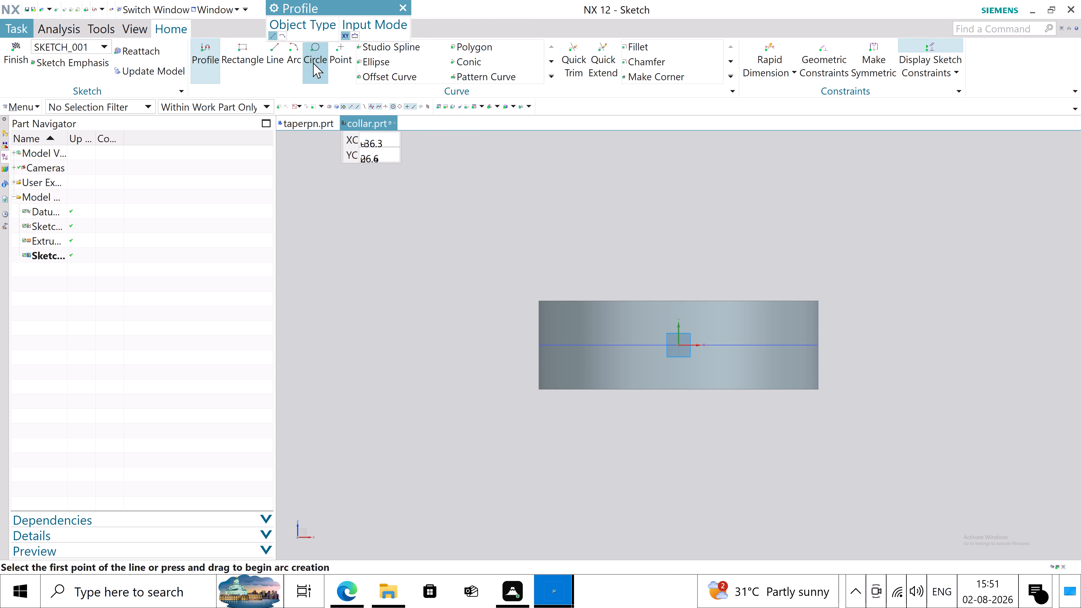
left_click(314, 63)
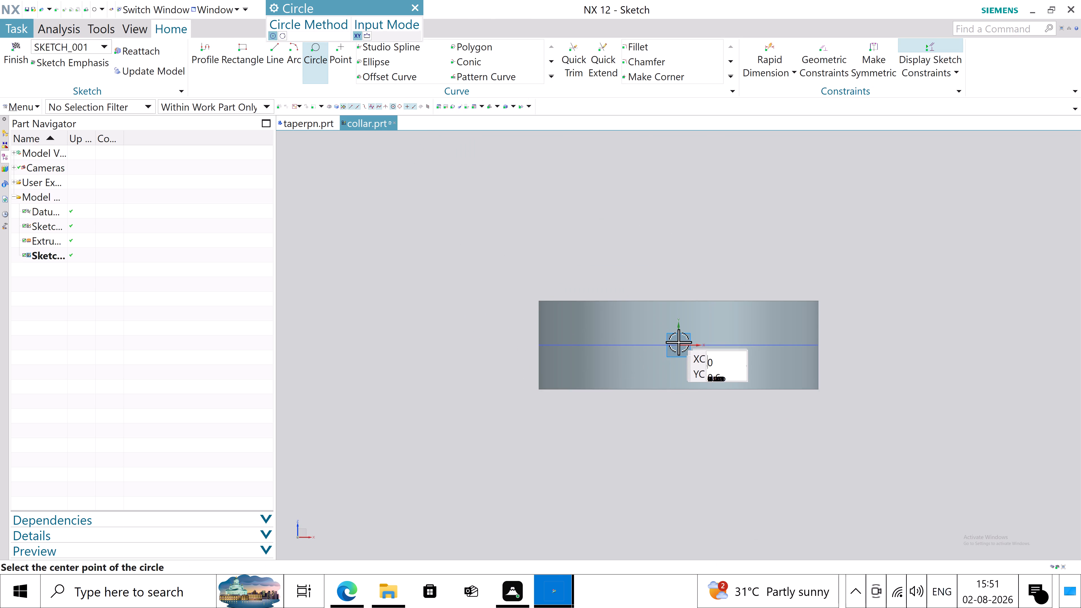
left_click(679, 344)
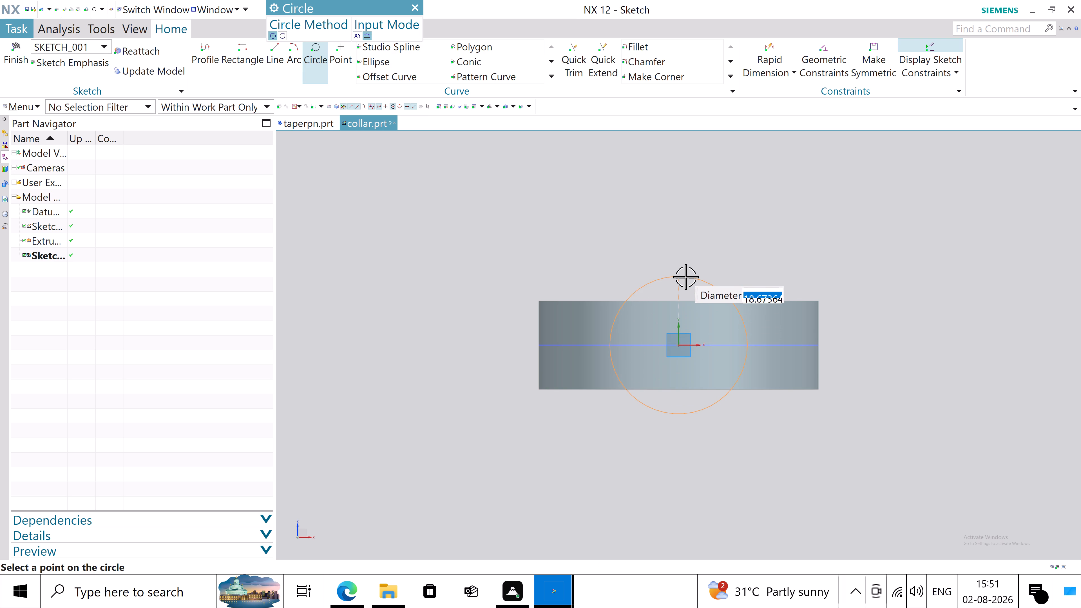
key("6")
key("Return")
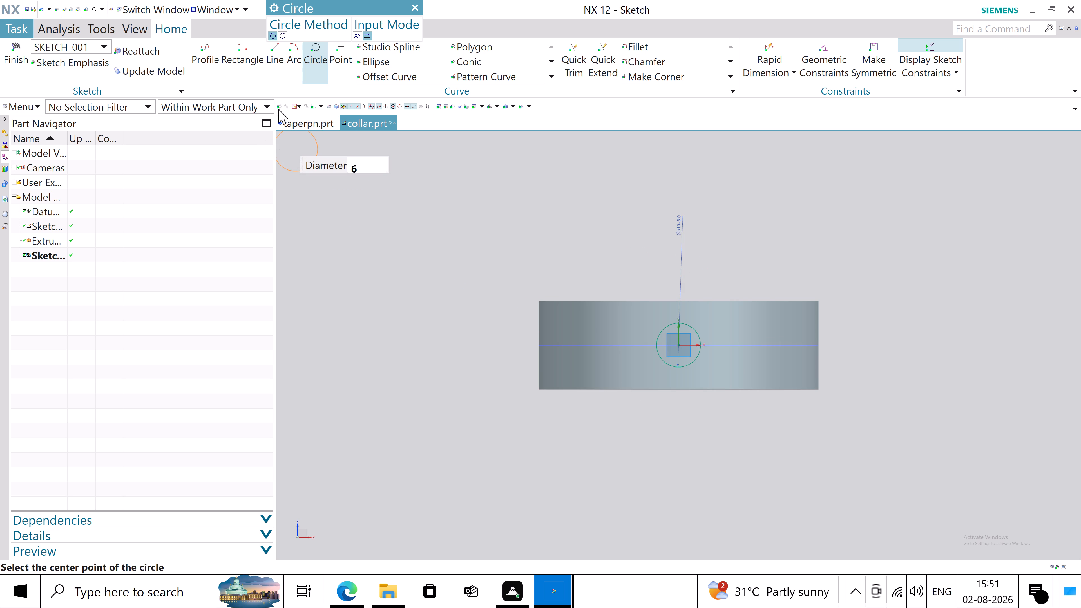
left_click(415, 8)
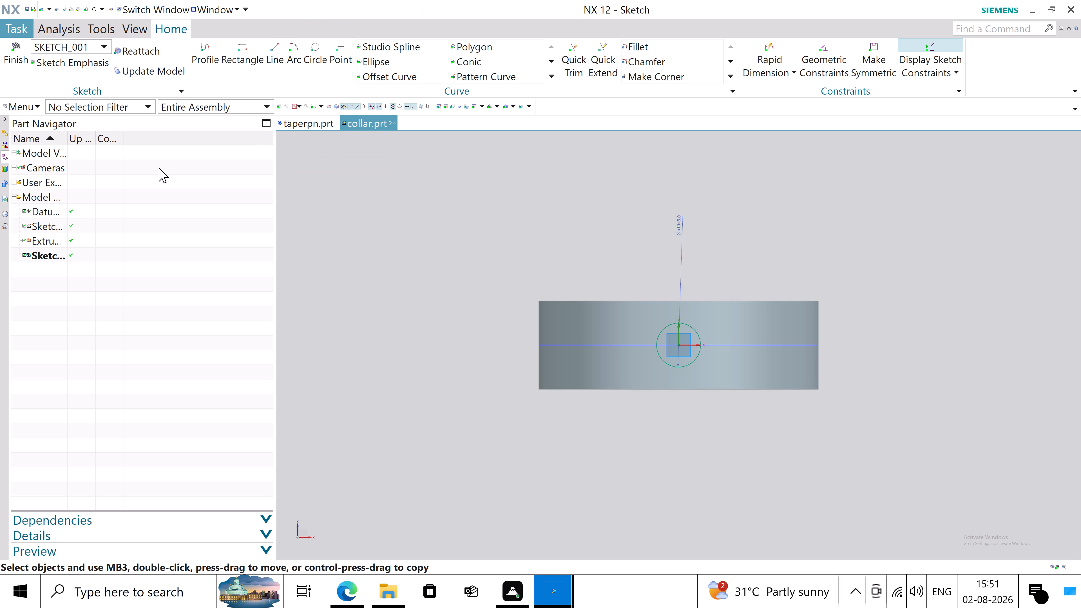
middle_click_drag(406, 289, 423, 319)
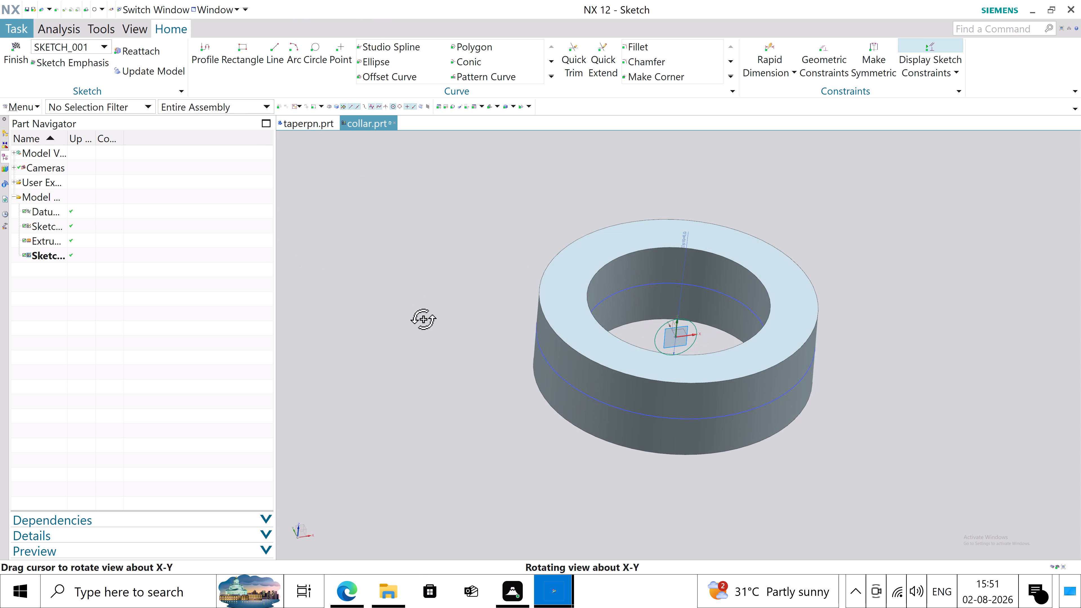
middle_click_drag(423, 319, 421, 319)
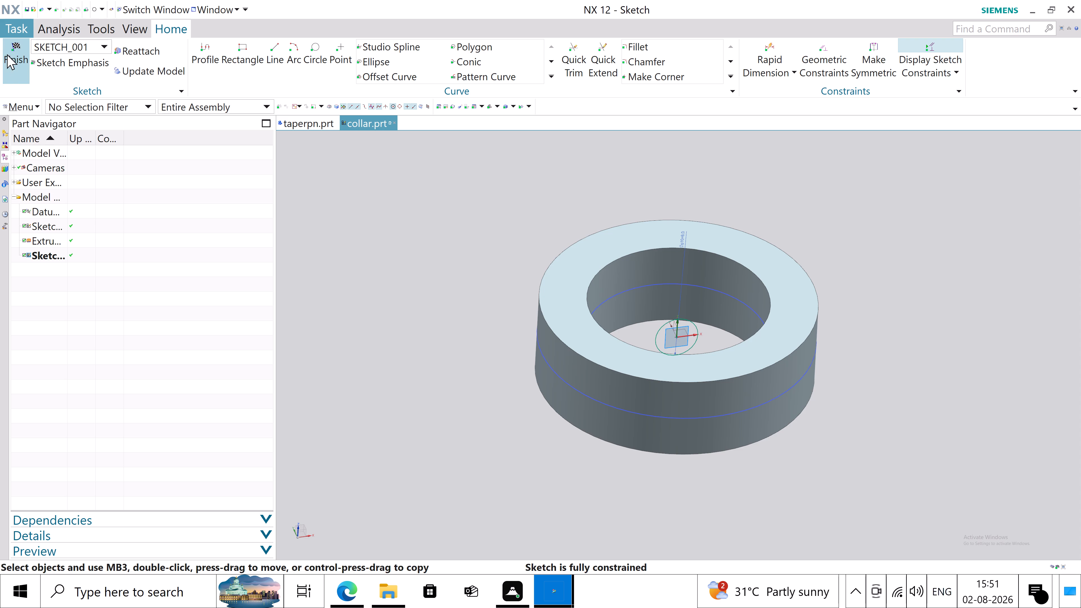
left_click(8, 53)
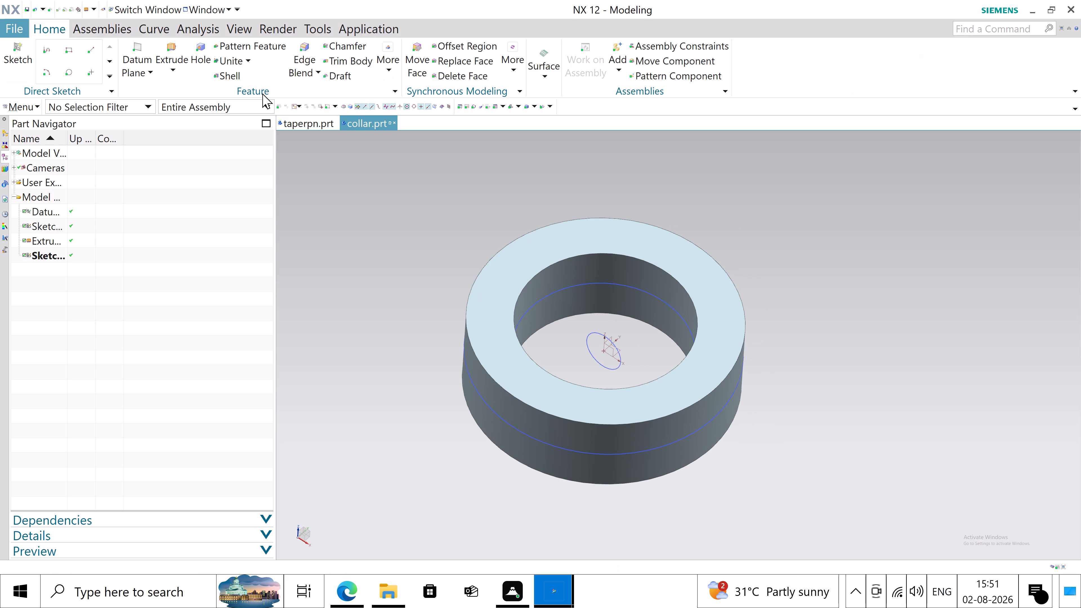
Set up an Extrude of the 6 mm circle inside the ring, trying Until Next as its end limit.
left_click(175, 67)
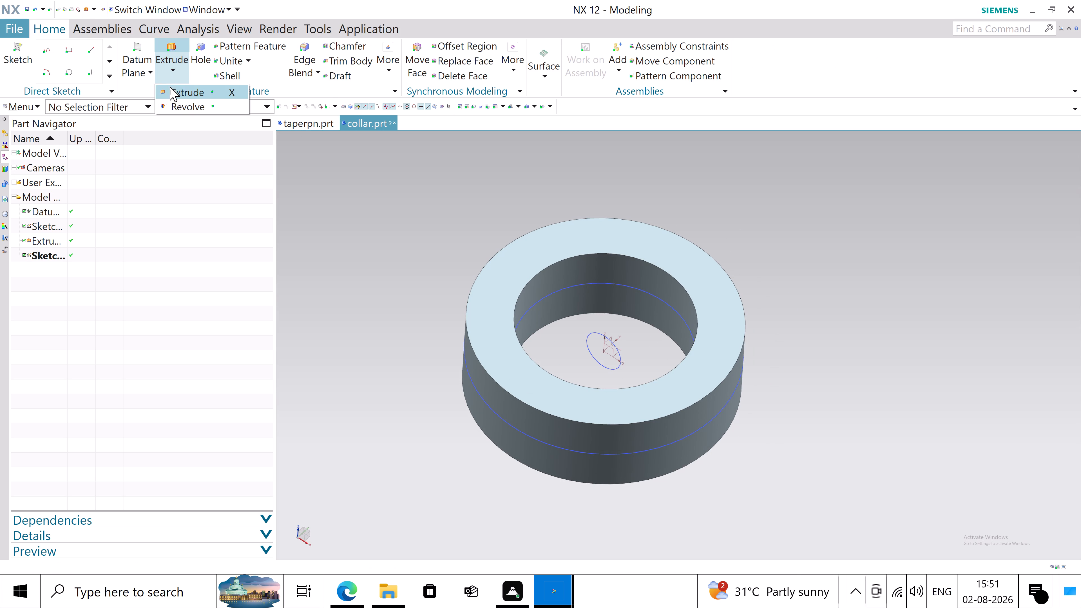
left_click(171, 92)
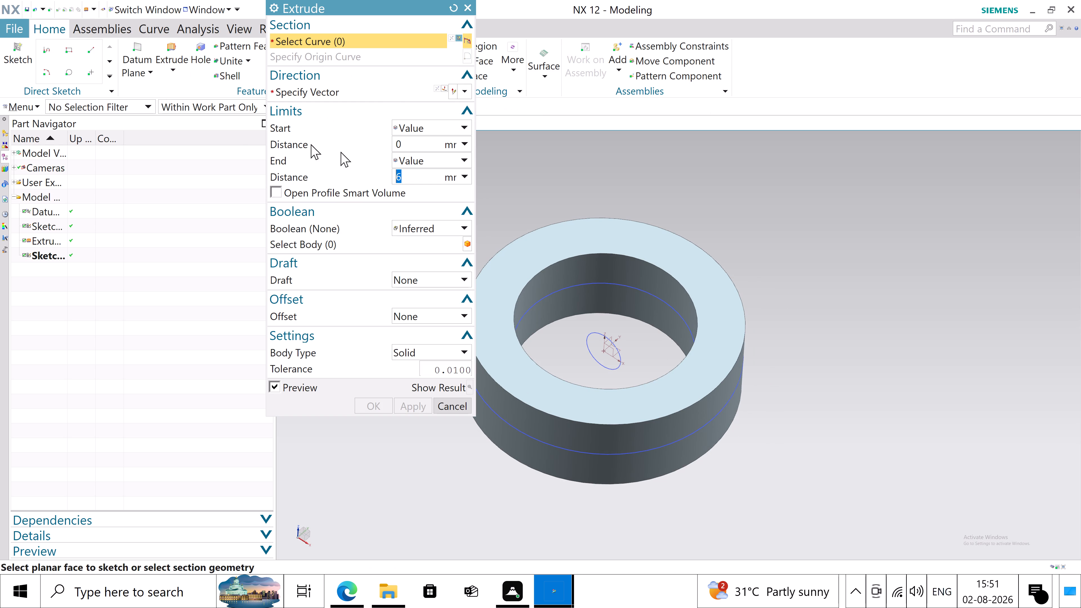
left_click(602, 336)
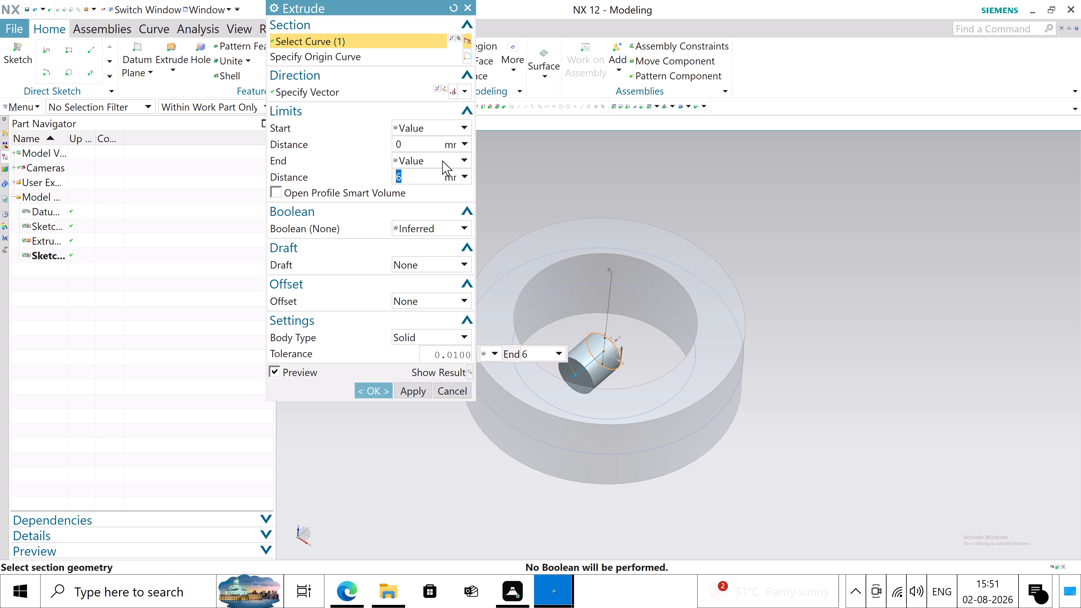
left_click(463, 160)
left_click(450, 194)
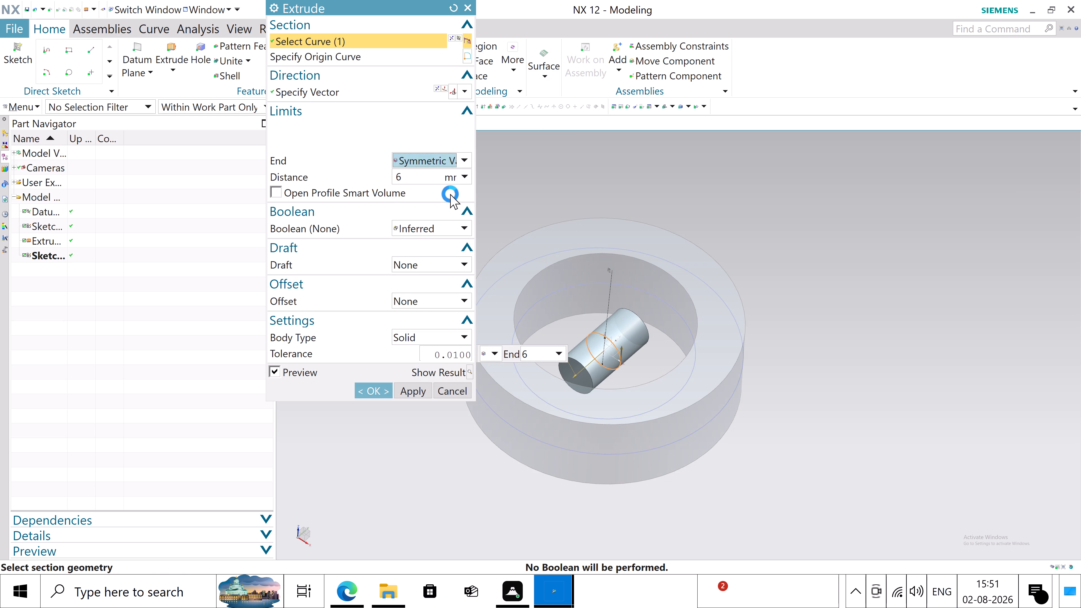
left_click(463, 128)
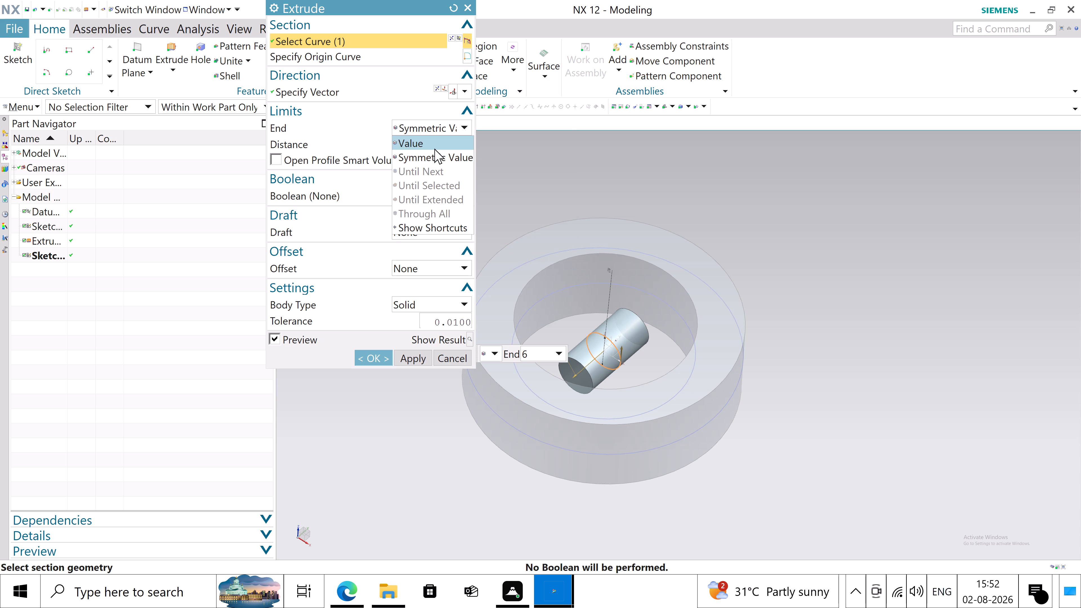
left_click(433, 144)
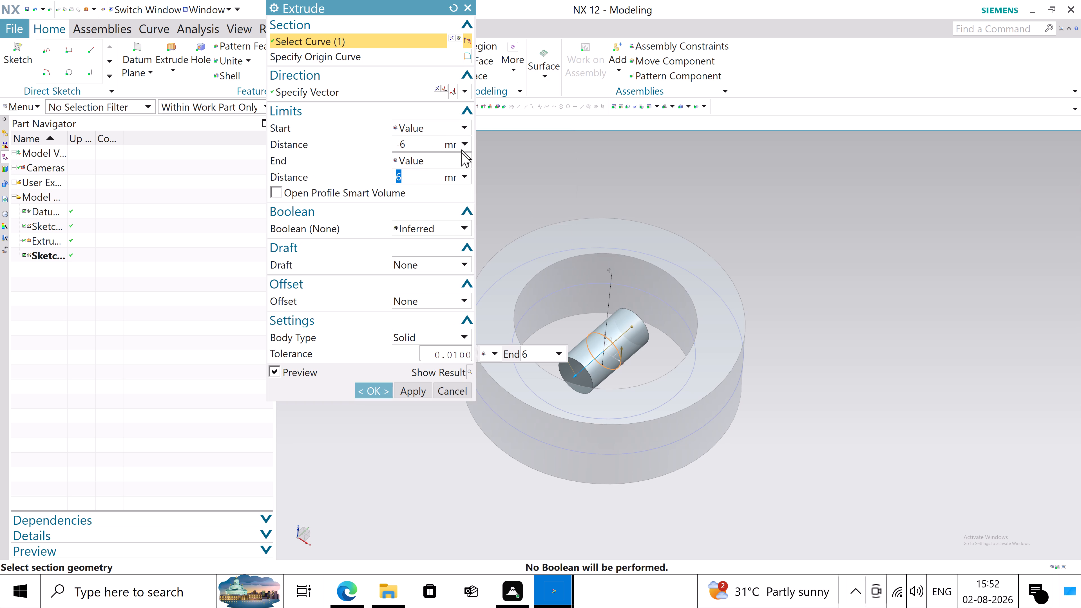
left_click(463, 167)
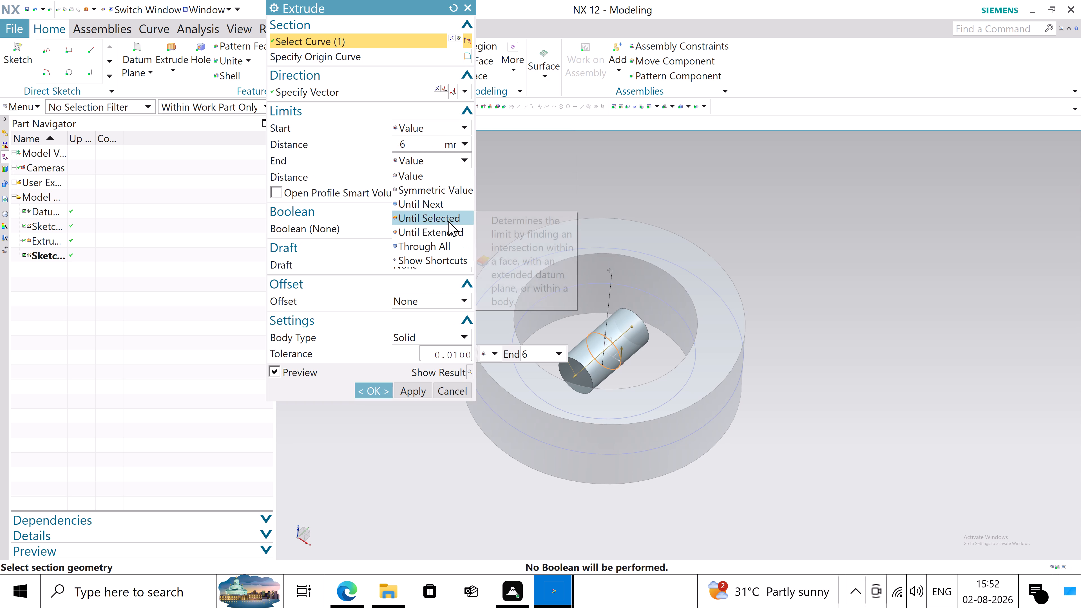
left_click(443, 208)
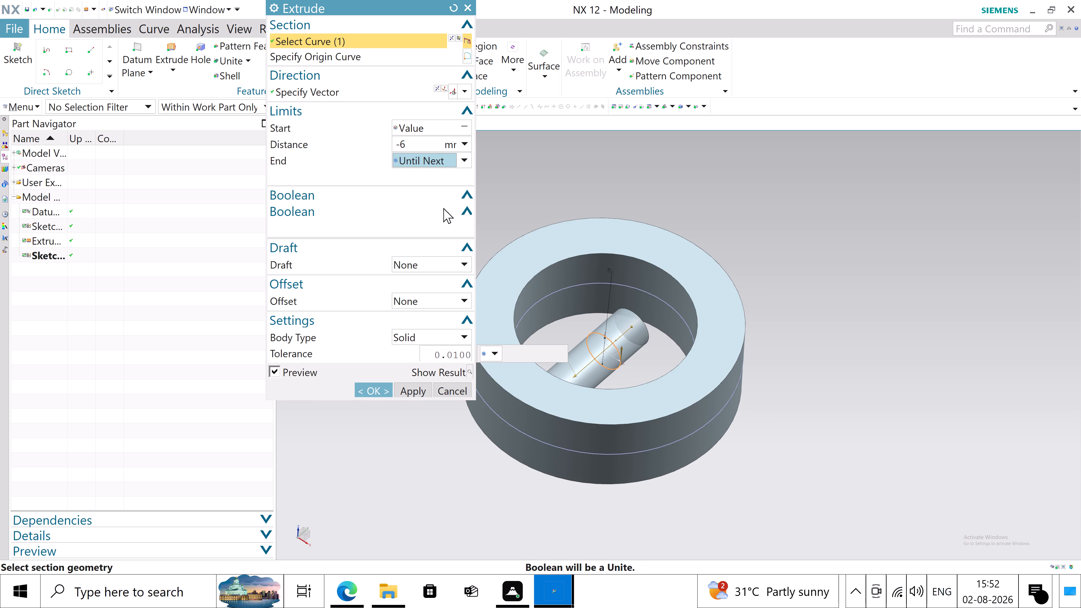
middle_click_drag(784, 273, 778, 329)
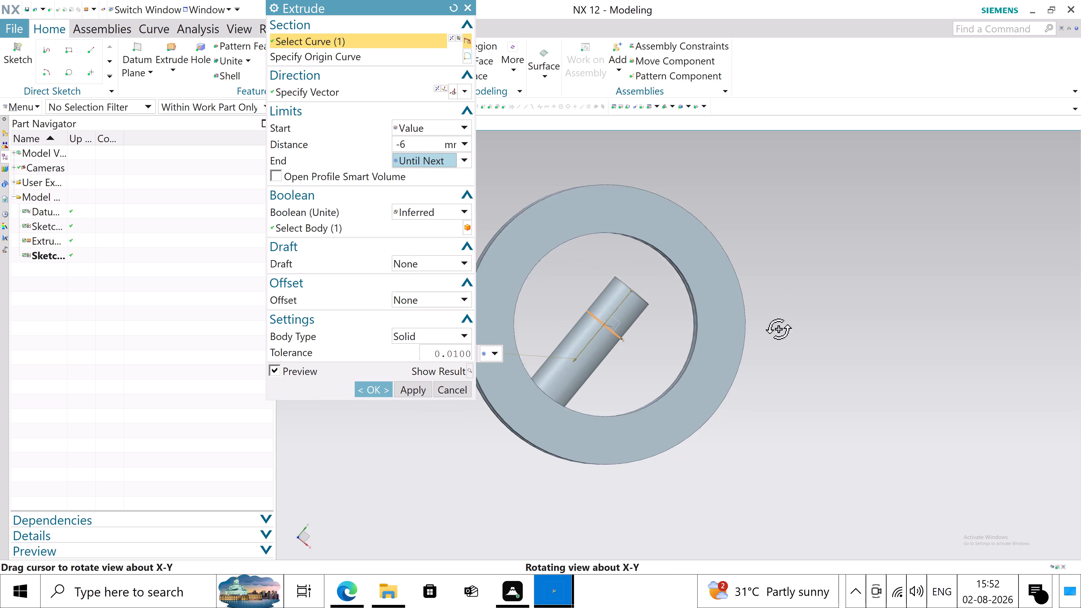
middle_click_drag(778, 329, 789, 273)
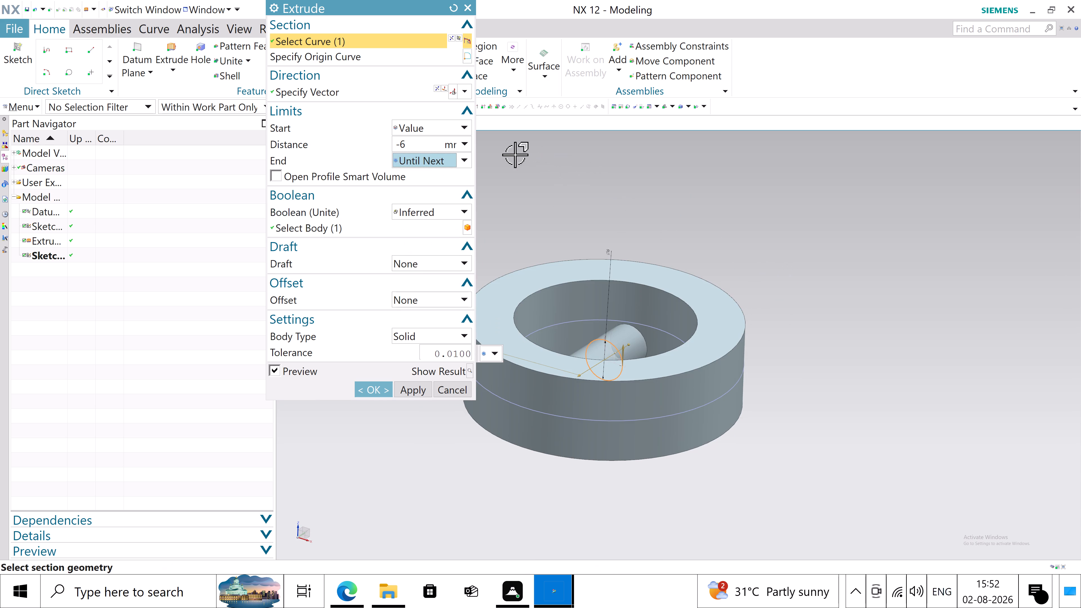
Set the circle extrusion's start and end limits to Through All and subtract it from the ring body.
left_click(474, 162)
left_click(465, 163)
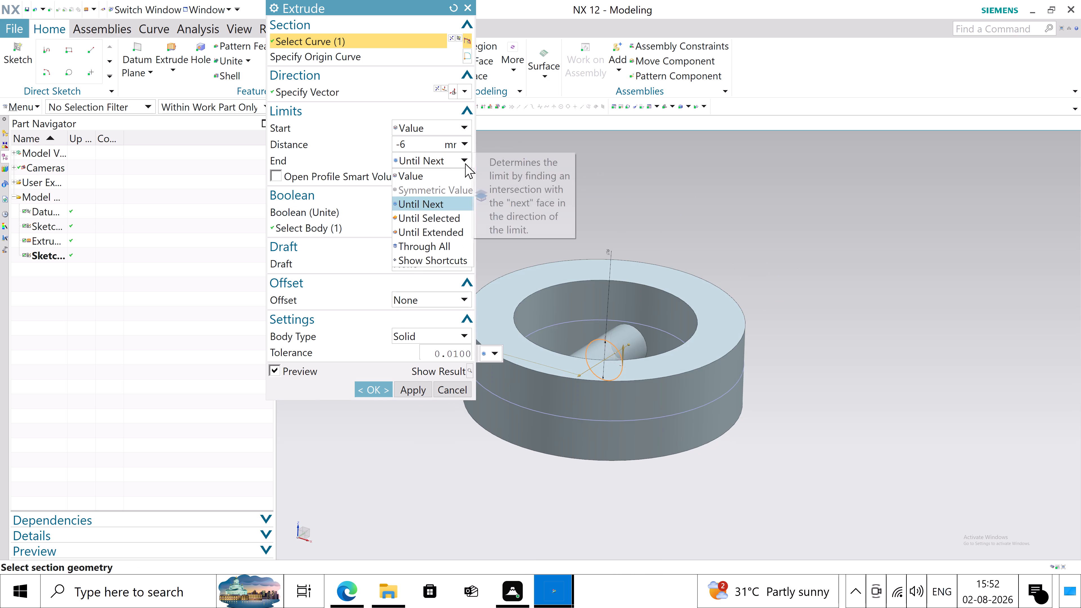
left_click(445, 245)
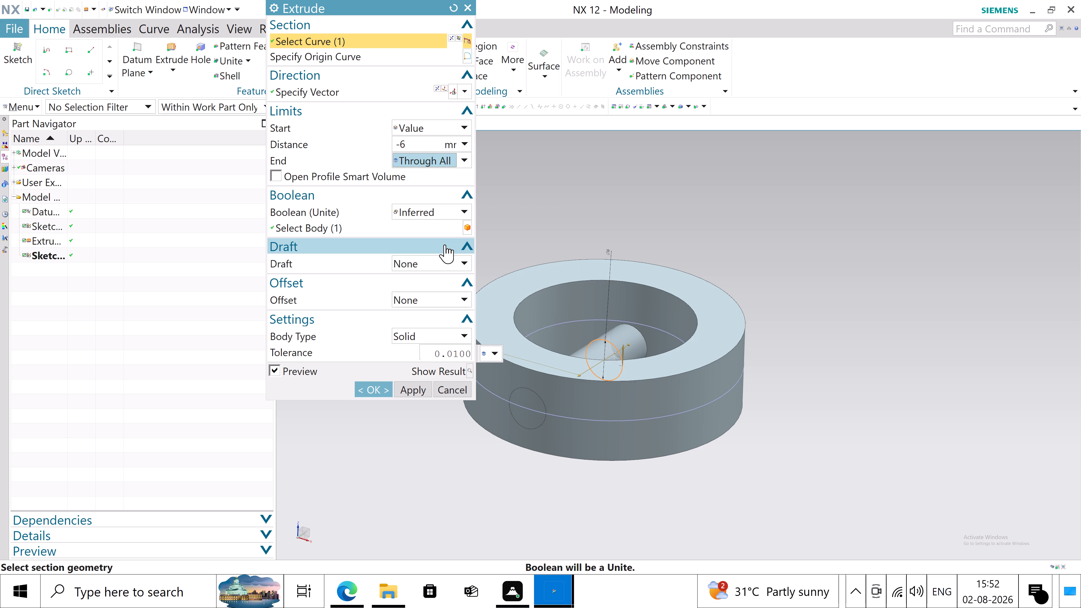
left_click(456, 123)
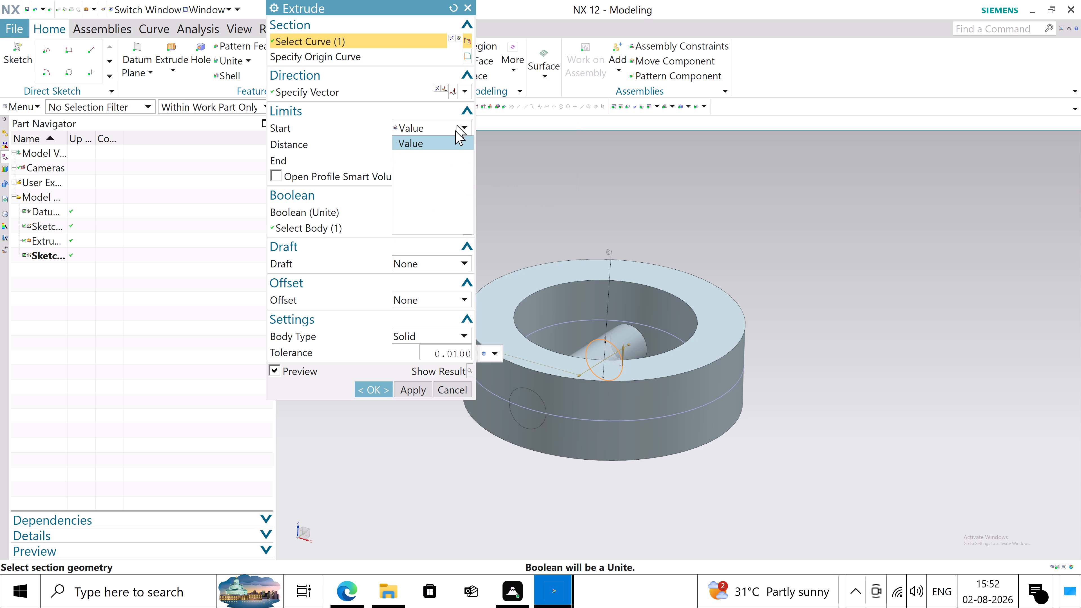
left_click(444, 214)
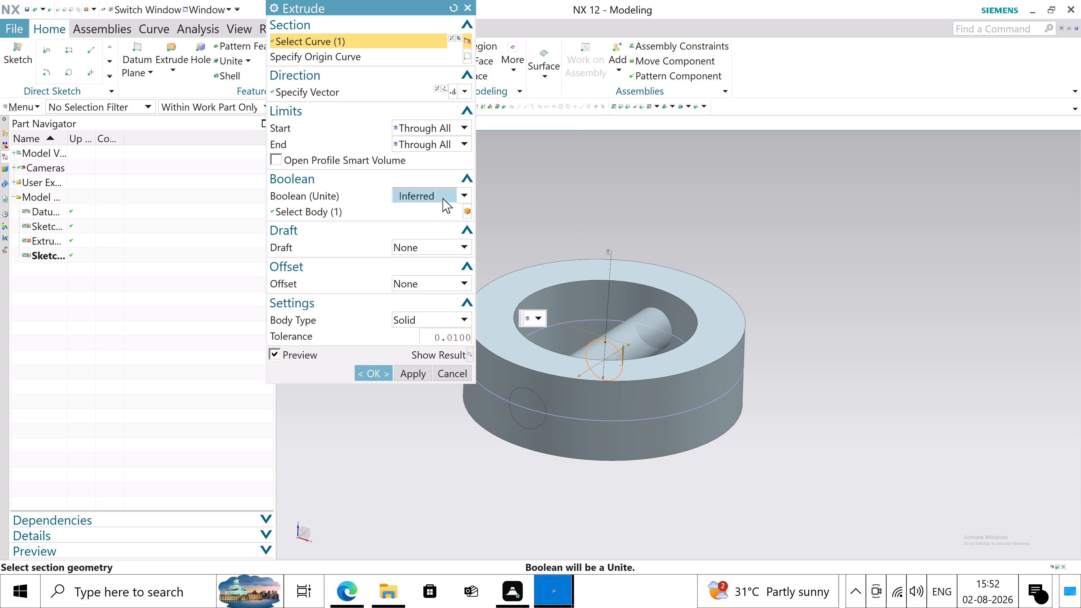
left_click(443, 198)
left_click(417, 244)
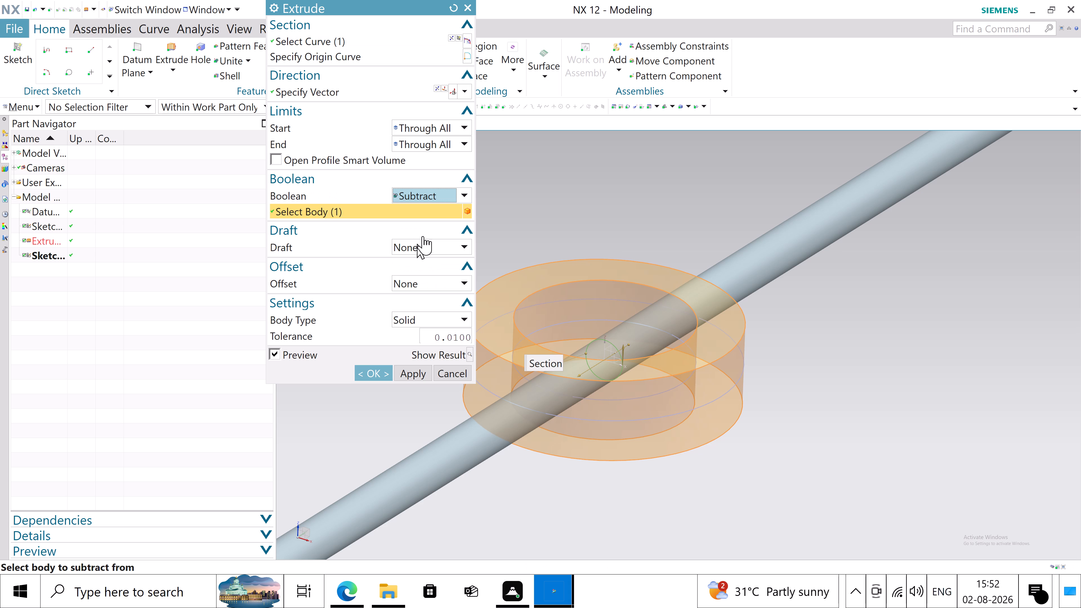
Change the subtracting extrusion's start limit to Until Next and open the end limit options.
left_click(452, 130)
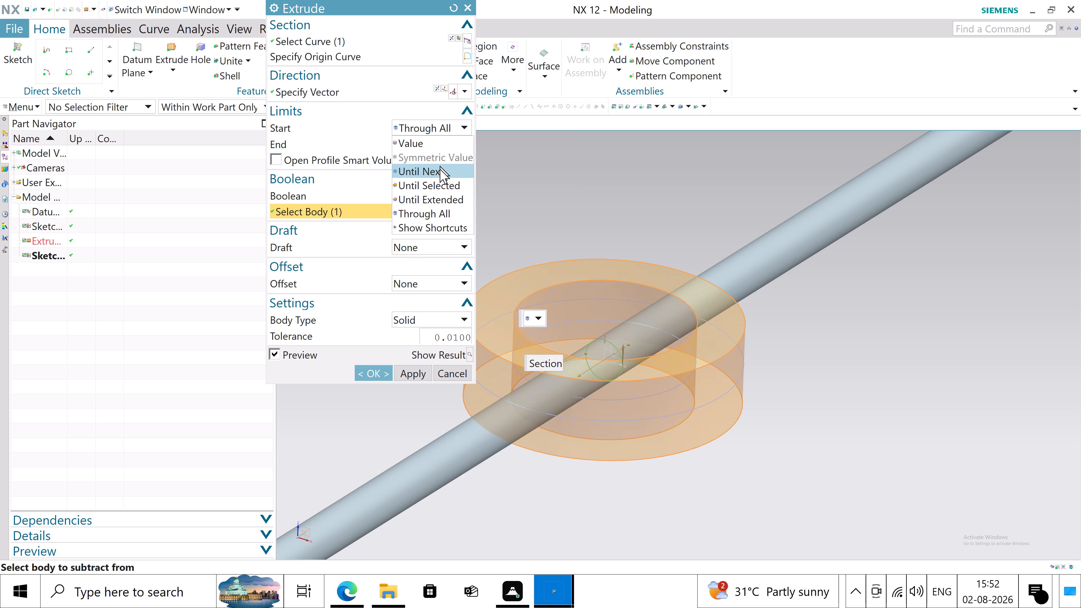
left_click(443, 173)
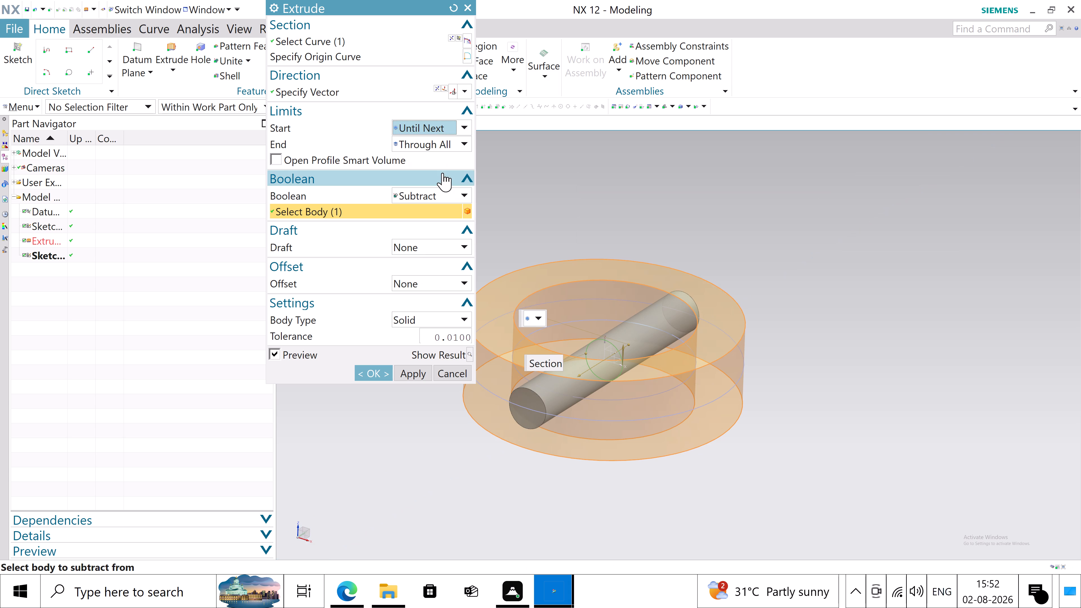
left_click(447, 147)
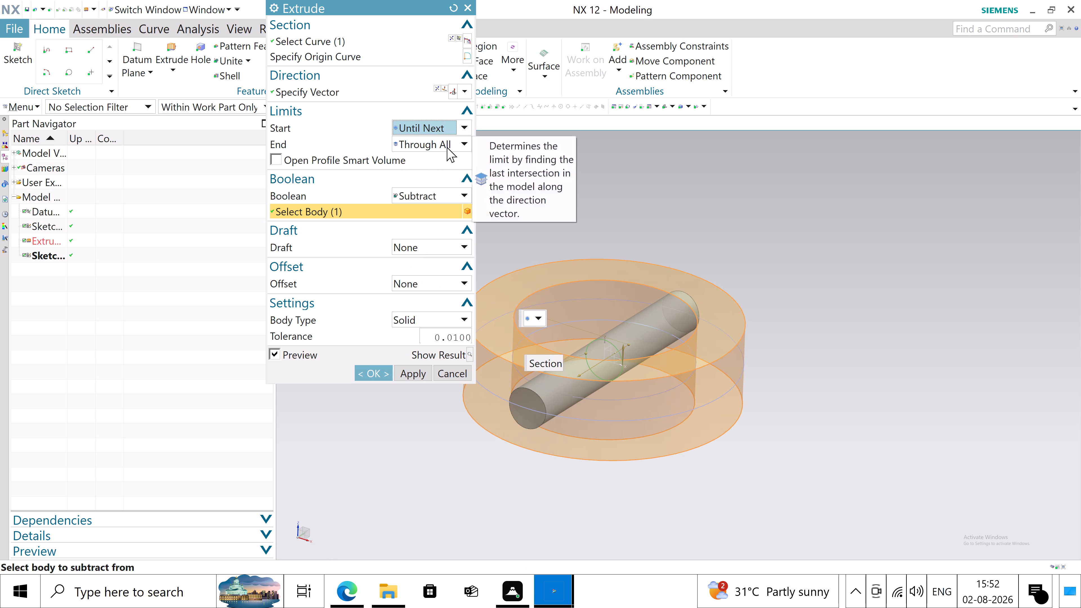
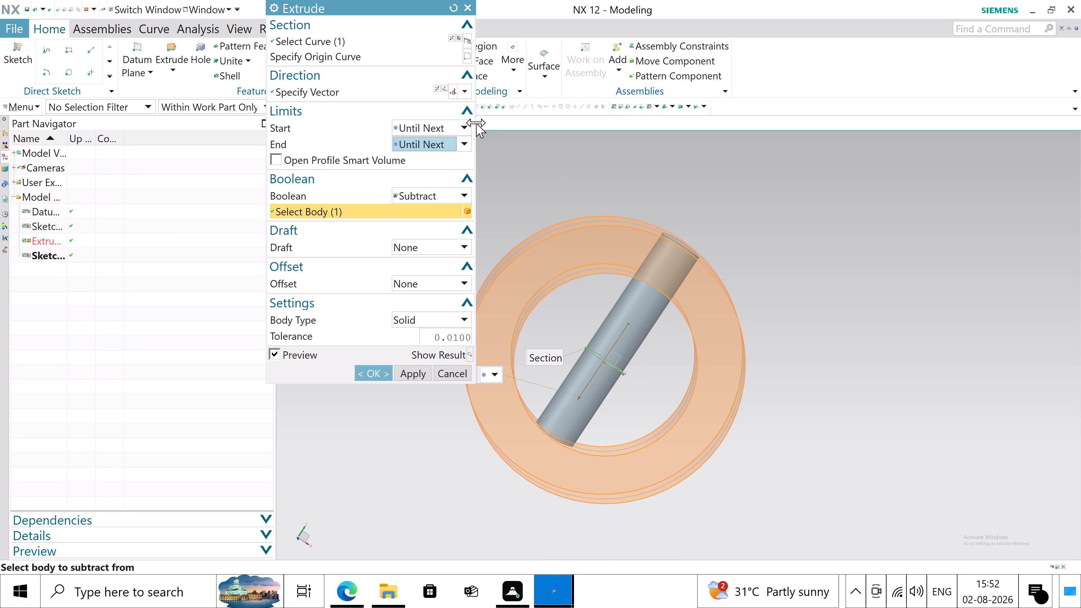
Switch the circle extrusion's start and end limits to Value and set the end distance to 20 mm.
left_click(466, 136)
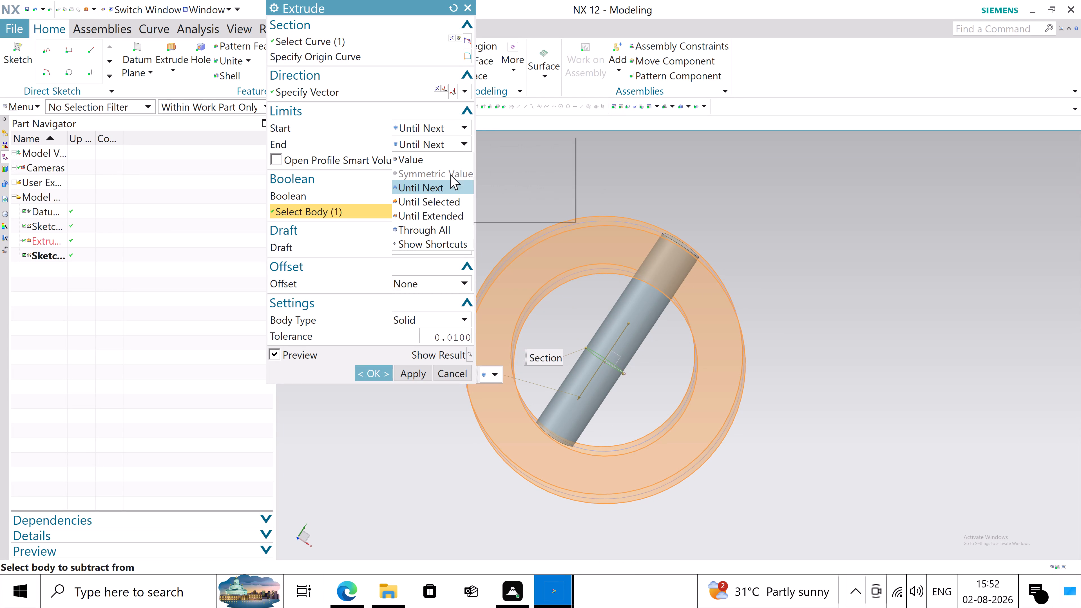
left_click(444, 216)
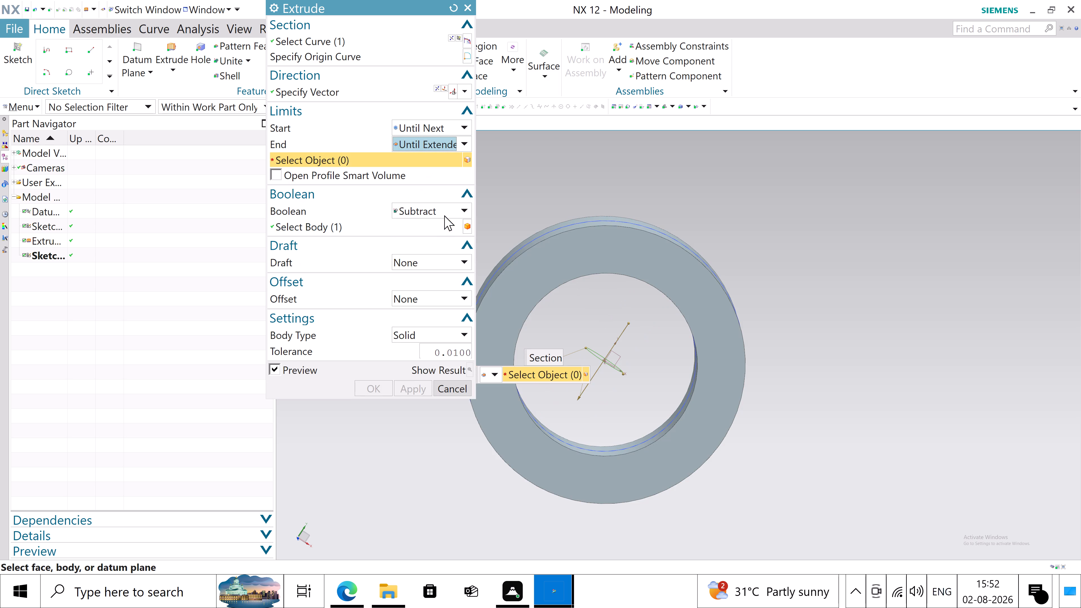
left_click(451, 129)
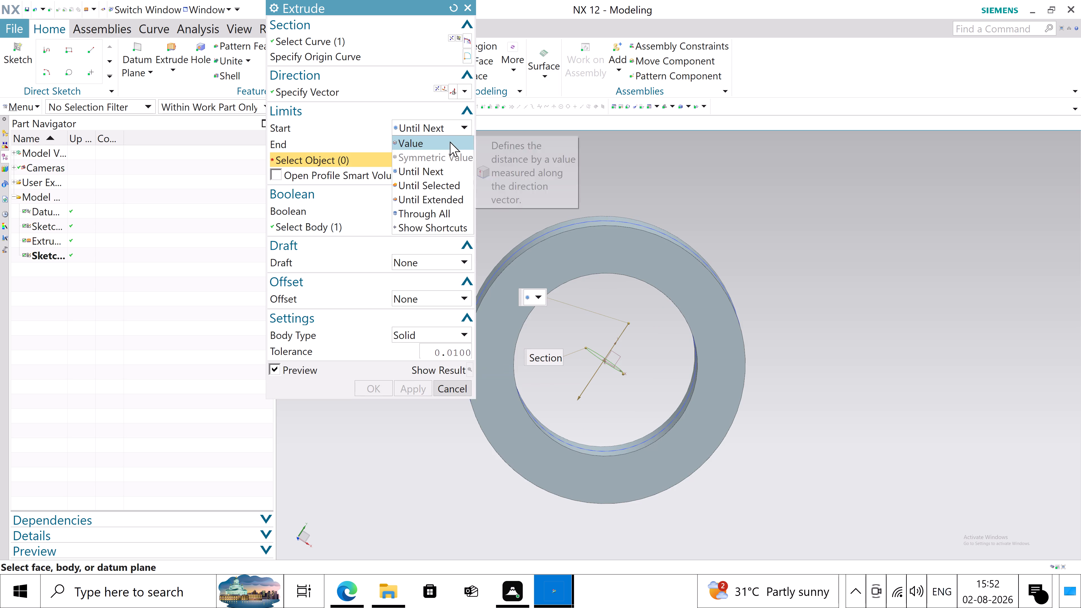
left_click(450, 142)
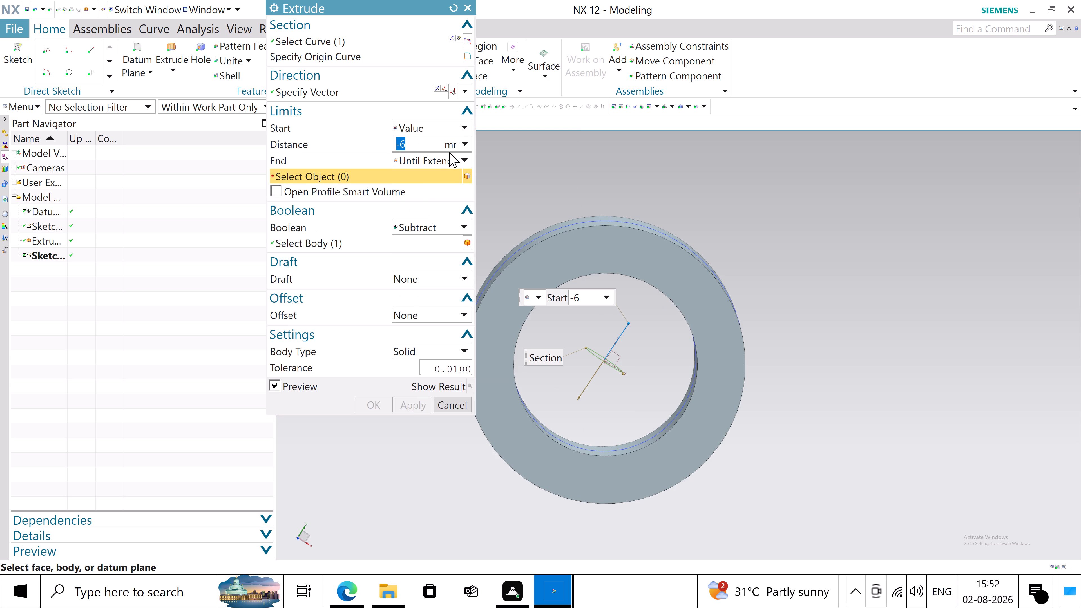
left_click(448, 160)
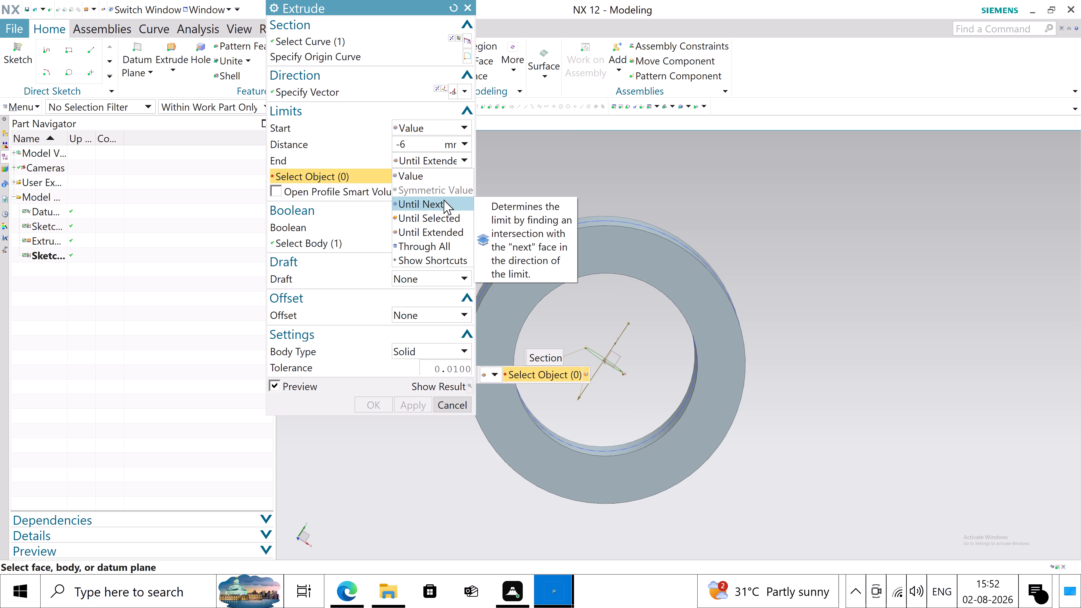
left_click(435, 176)
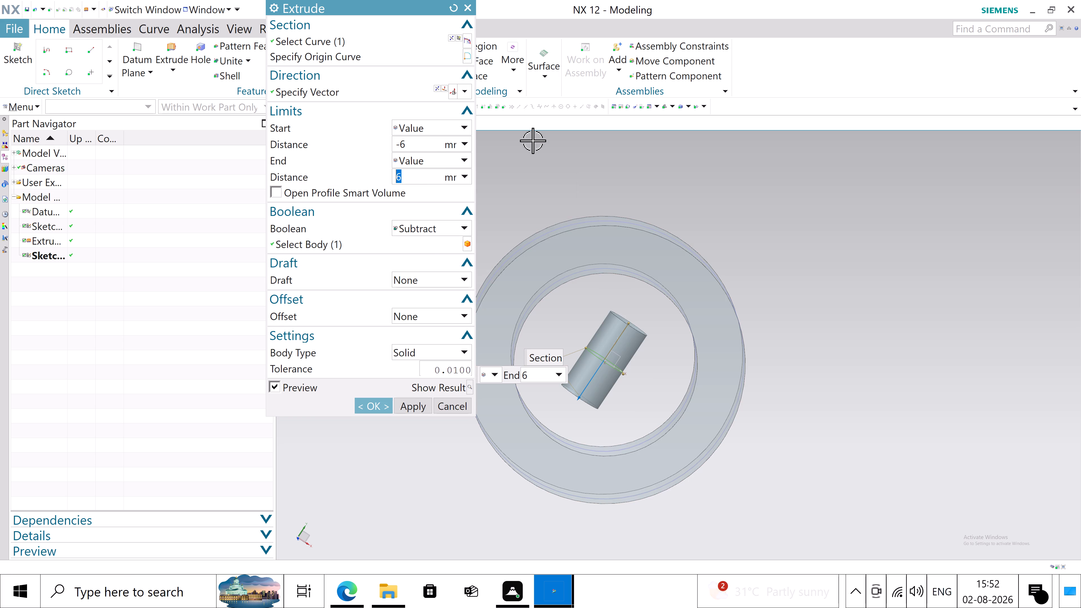
type("19")
key("Return")
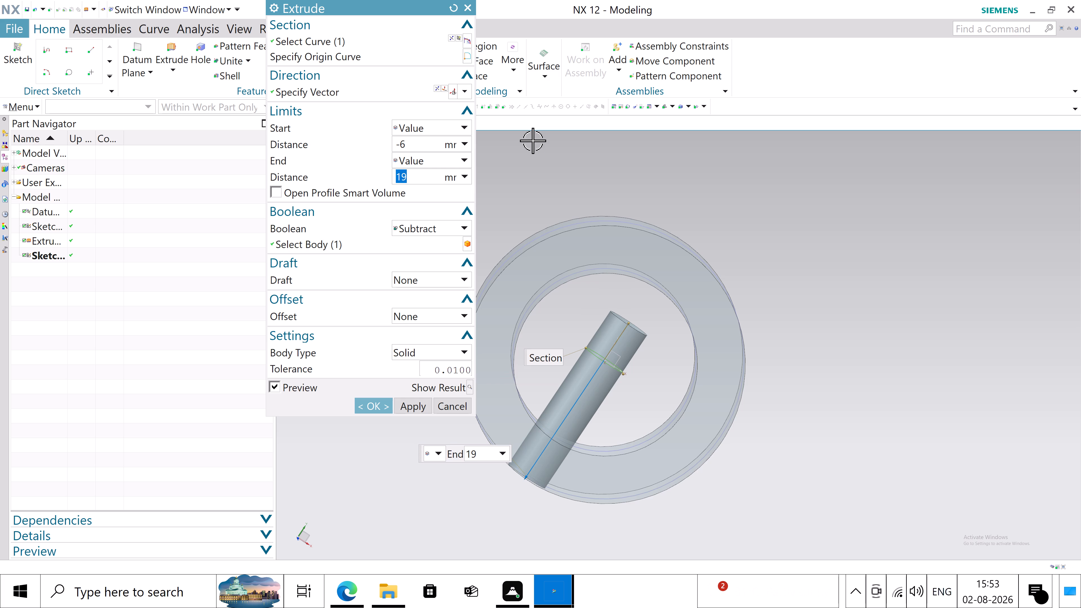
type("20")
key("Return")
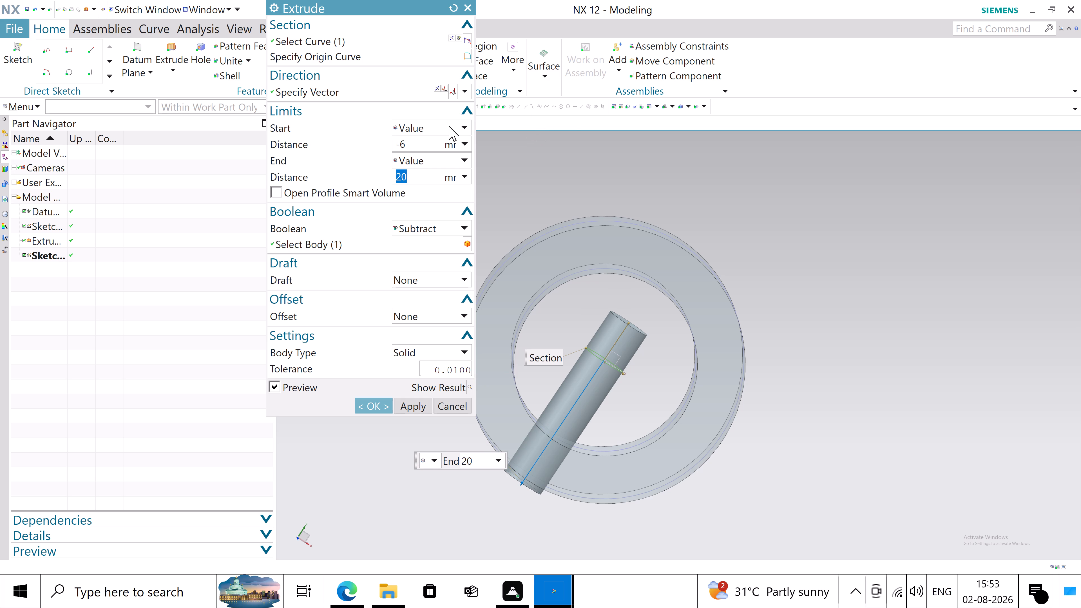
Set the extrusion's start distance to -20 mm and complete the subtracting cut through the ring.
left_click(434, 145)
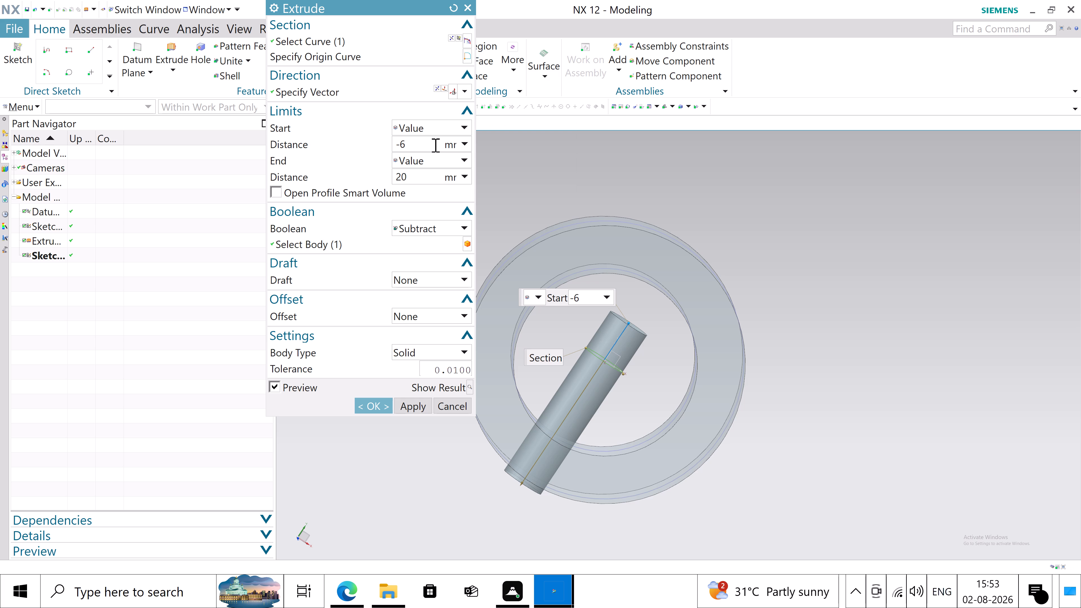
key("BackSpace")
key("BackSpace")
key("BackSpace")
key("BackSpace")
key("BackSpace")
key("BackSpace")
key("BackSpace")
key("BackSpace")
key("BackSpace")
key("BackSpace")
key("BackSpace")
type("-20")
key("Return")
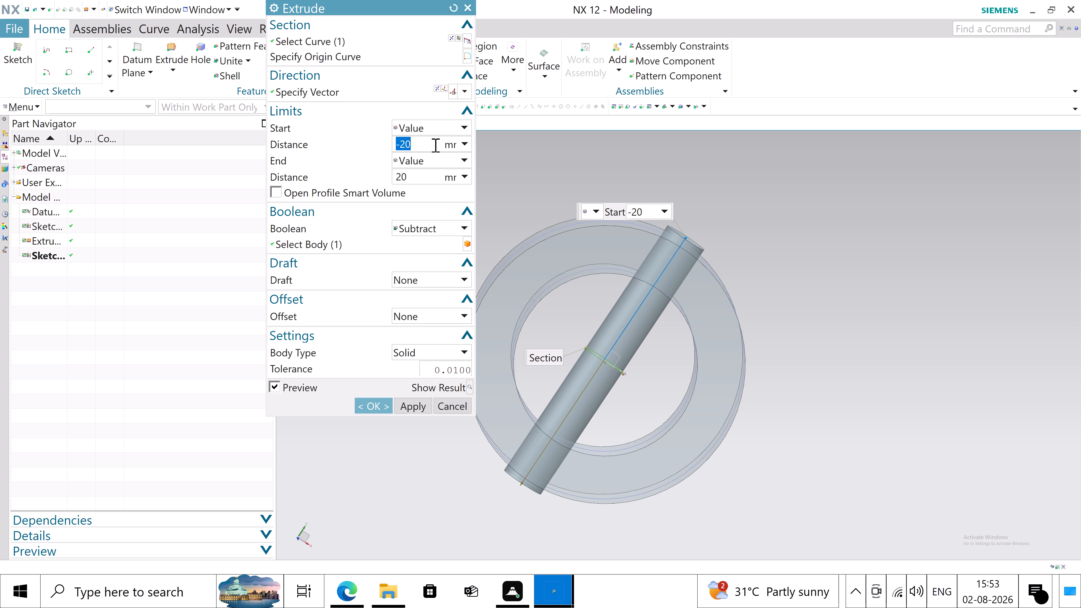
left_click(385, 402)
Hide the ring profile sketch that runs around the middle of the collar.
middle_click_drag(403, 343, 448, 294)
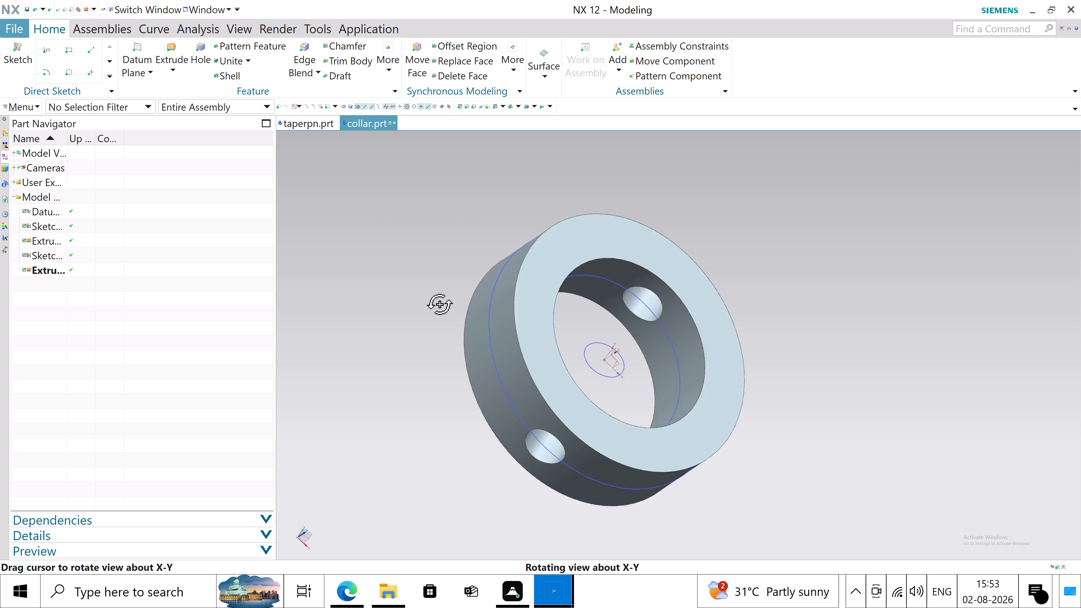
middle_click_drag(448, 294, 572, 274)
middle_click_drag(416, 323, 426, 330)
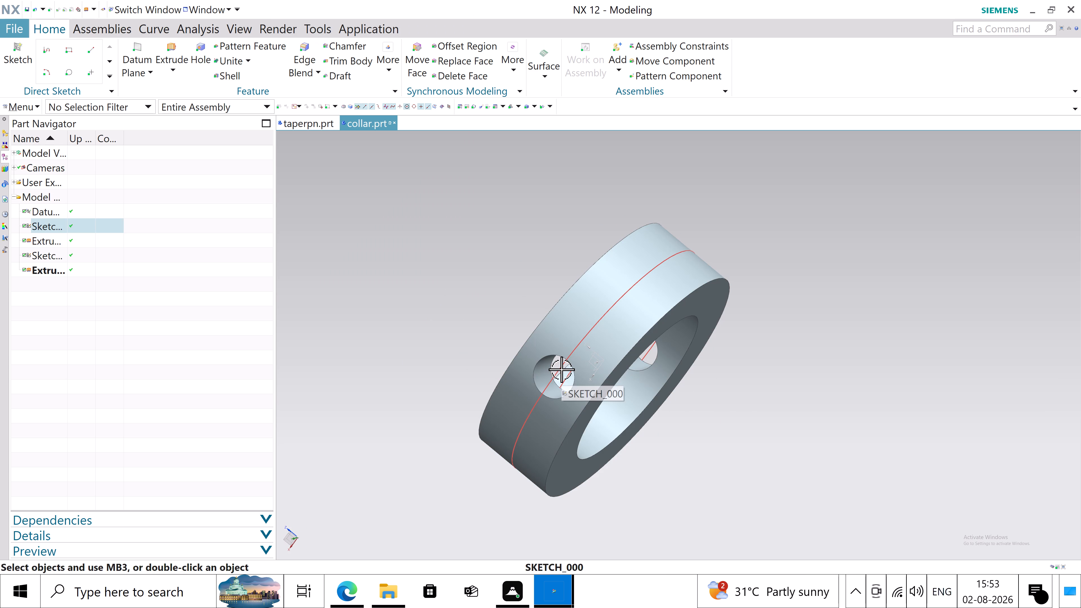
right_click(561, 369)
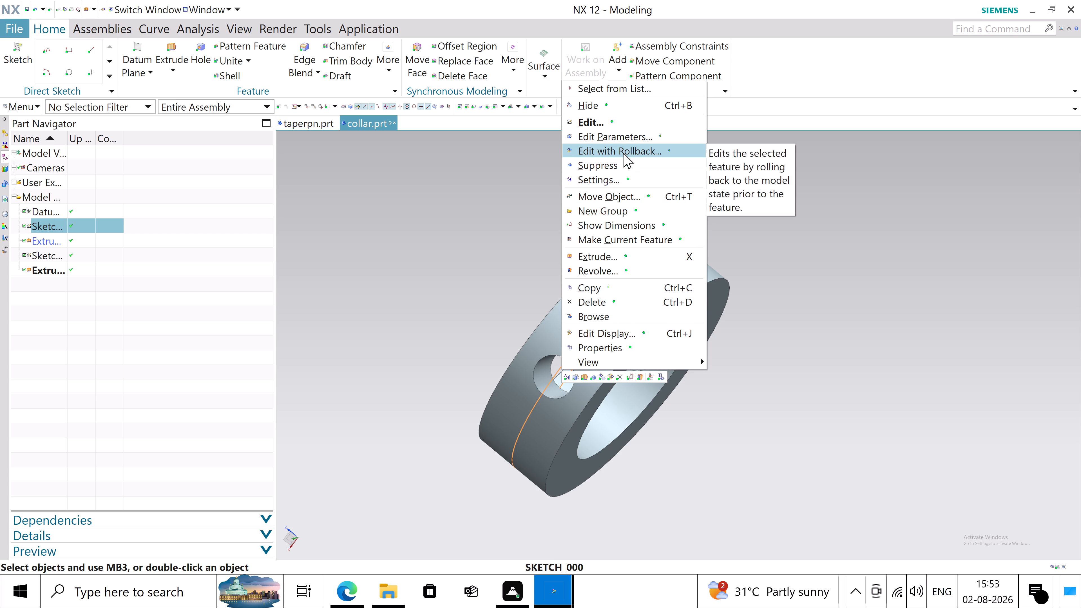
left_click(614, 109)
Save the collar part.
middle_click_drag(509, 279, 480, 259)
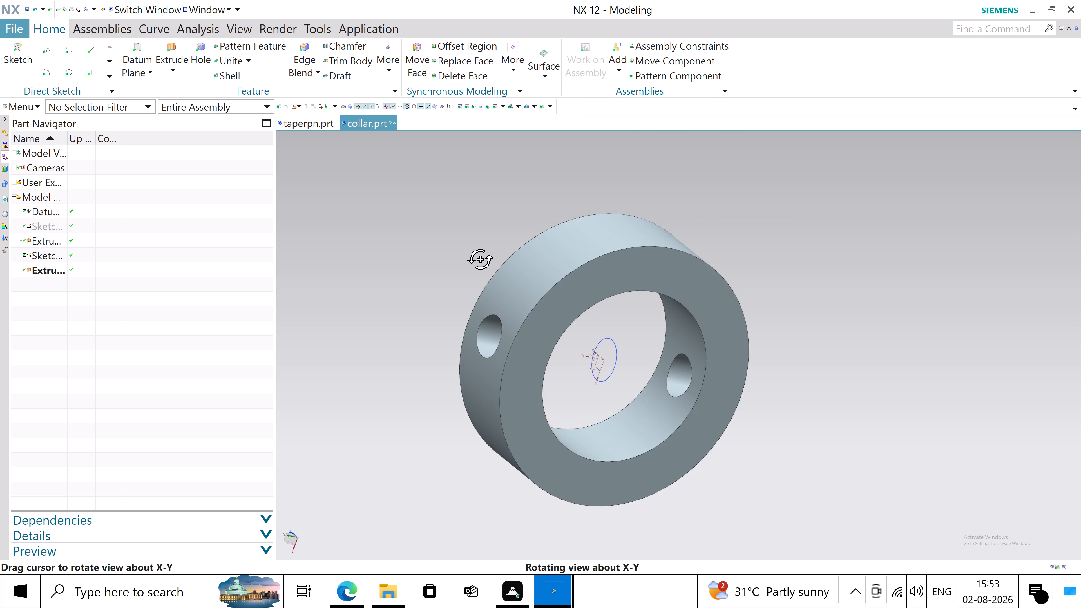
middle_click_drag(480, 259, 513, 318)
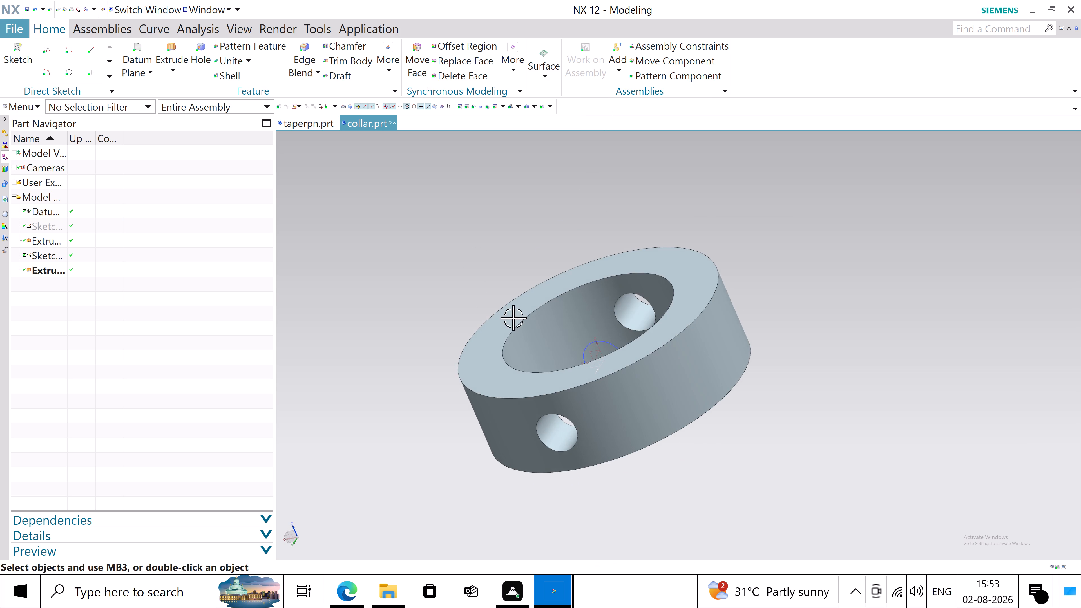
left_click(430, 236)
key("ctrl+s")
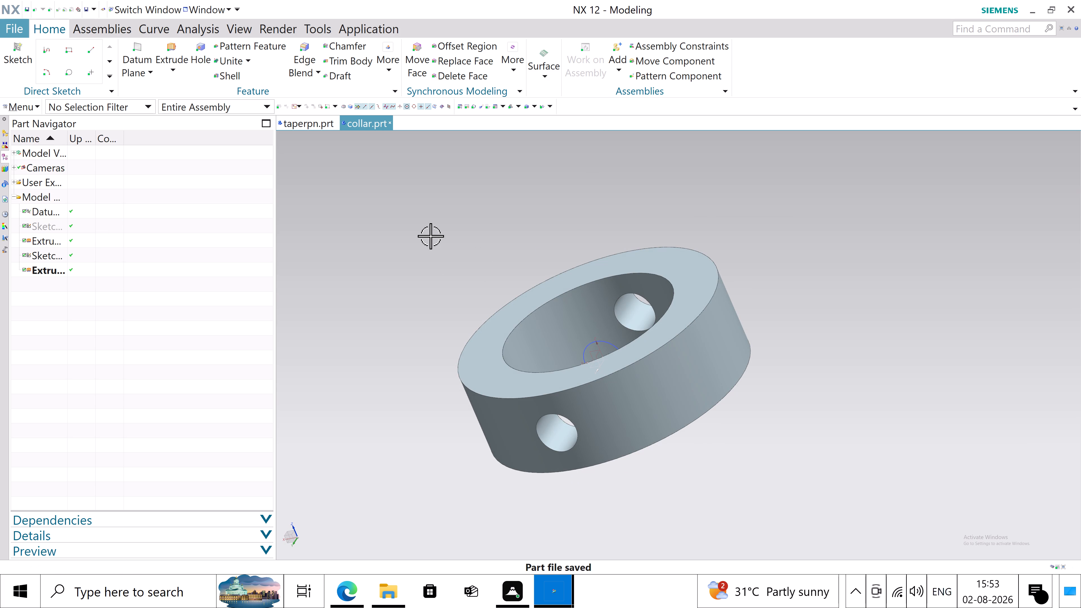
Close the taperpn part.
left_click(338, 124)
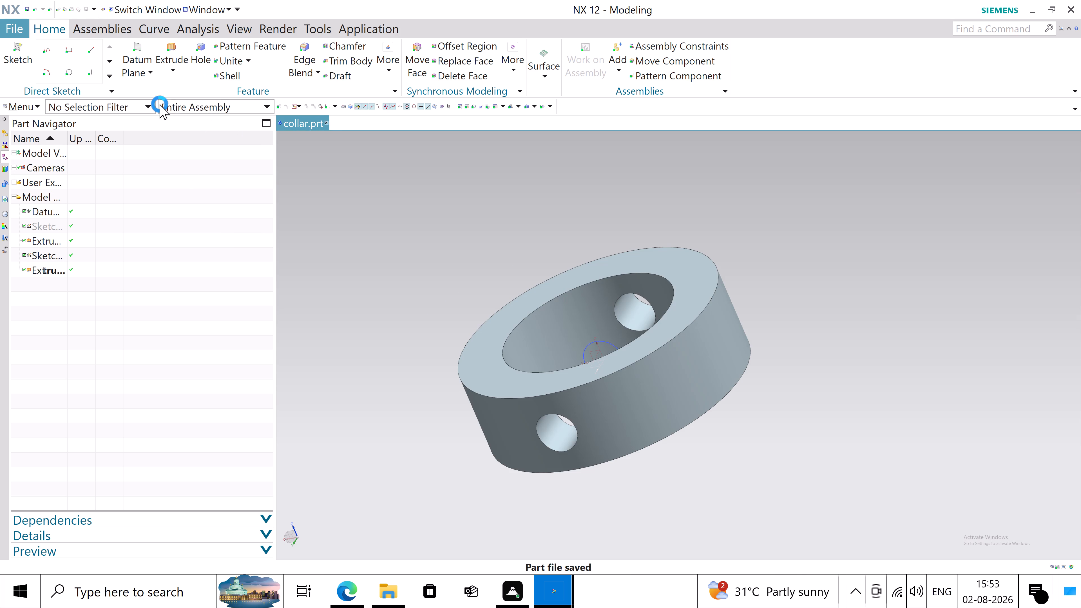
Save a STEP copy of the collar in the knucklejoint folder under the name collarstepfile.
left_click(15, 31)
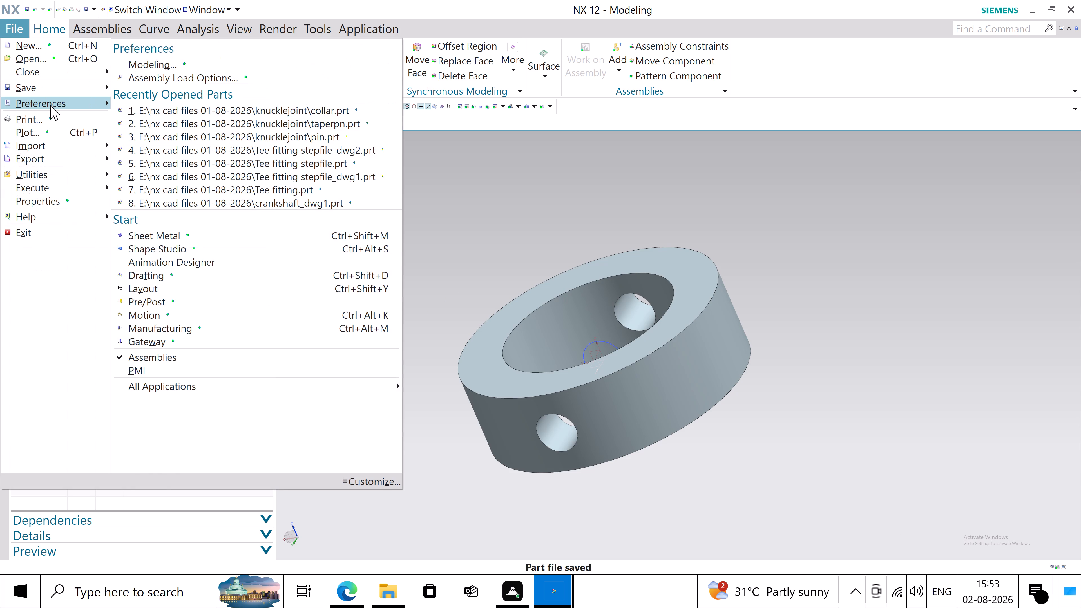
left_click(55, 88)
left_click(141, 133)
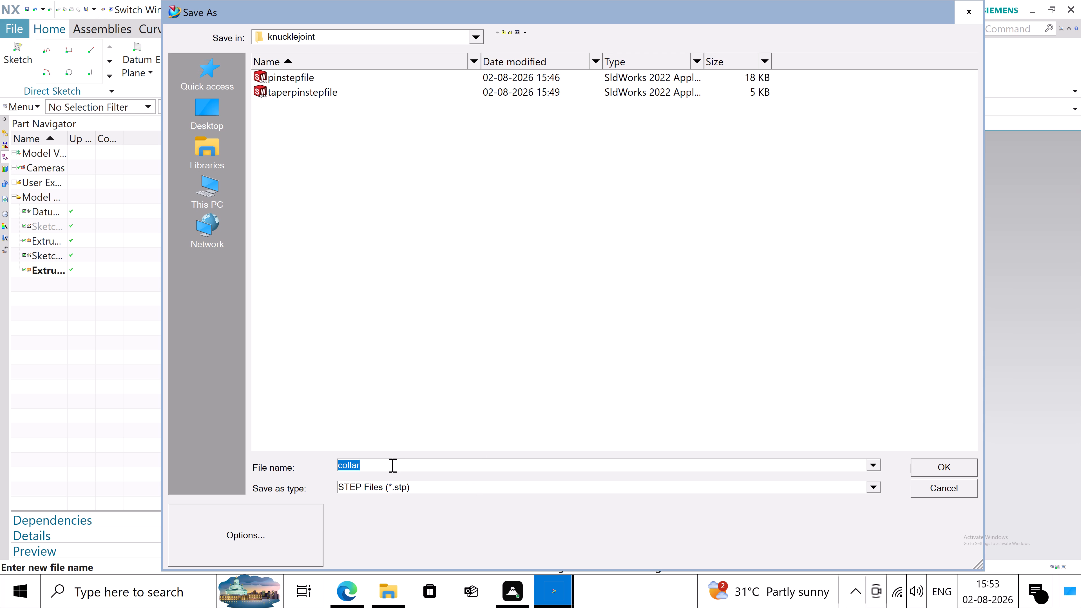
left_click(391, 464)
type("ste")
key("p")
key("f")
type("ile")
key("Return")
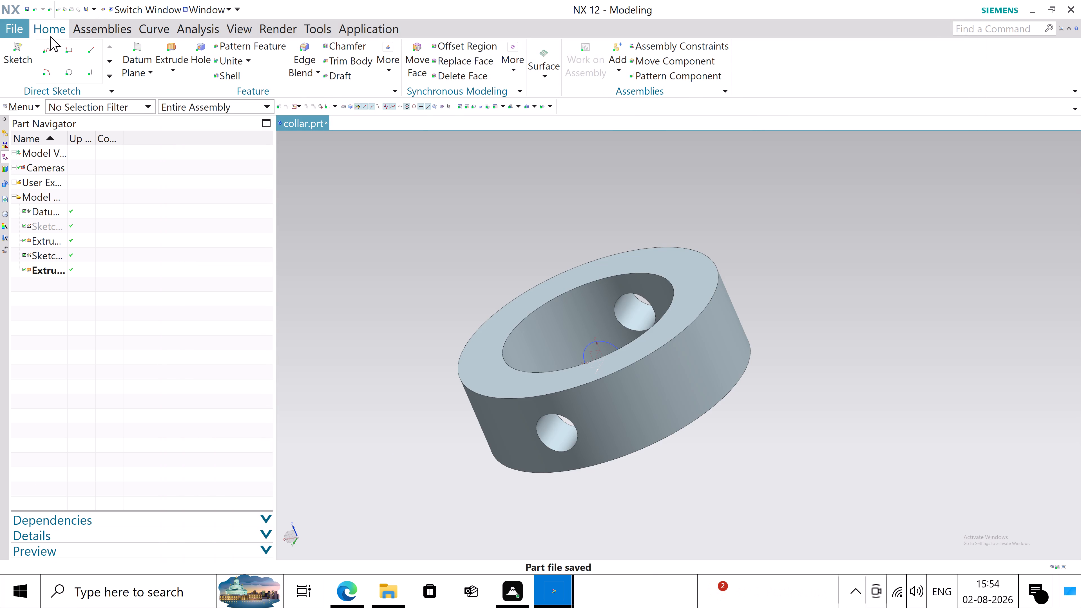
Close the collar part.
left_click(325, 125)
Create a new millimetre Model part named eyeend in the knucklejoint folder.
left_click(12, 29)
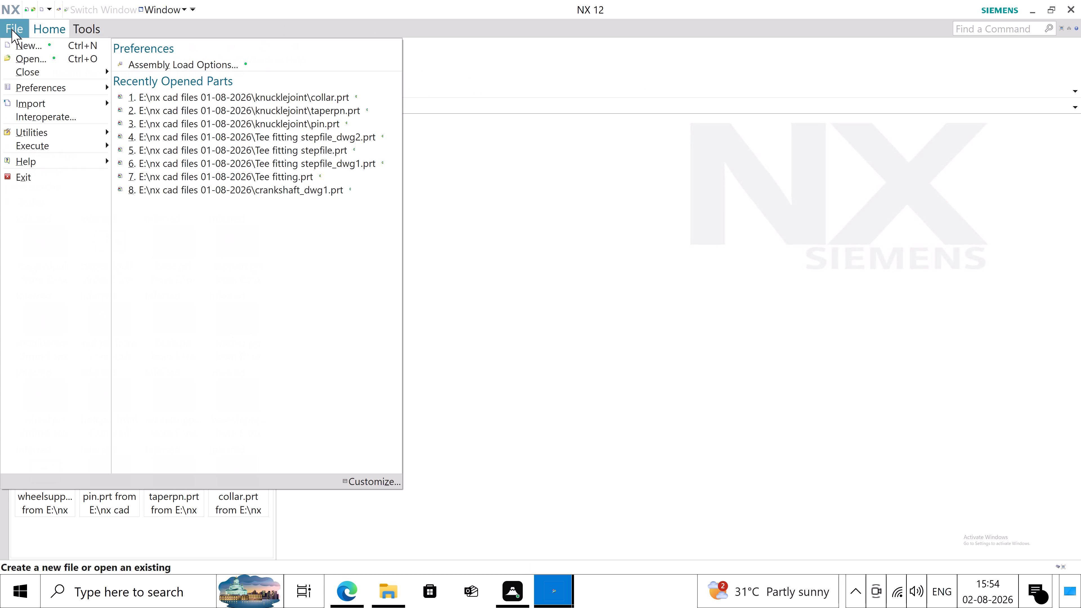
left_click(54, 39)
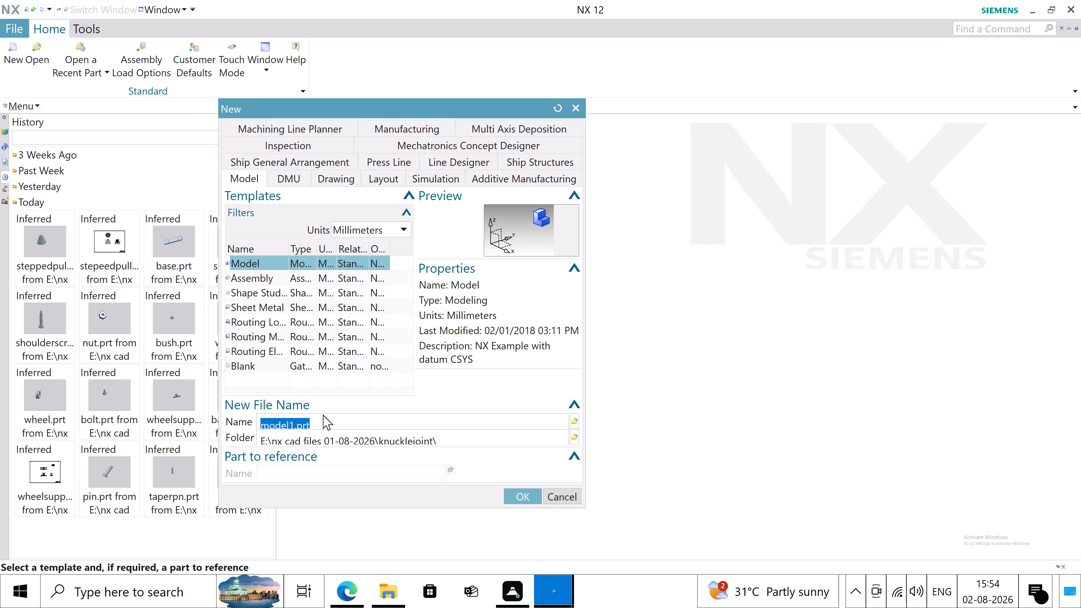
key("e")
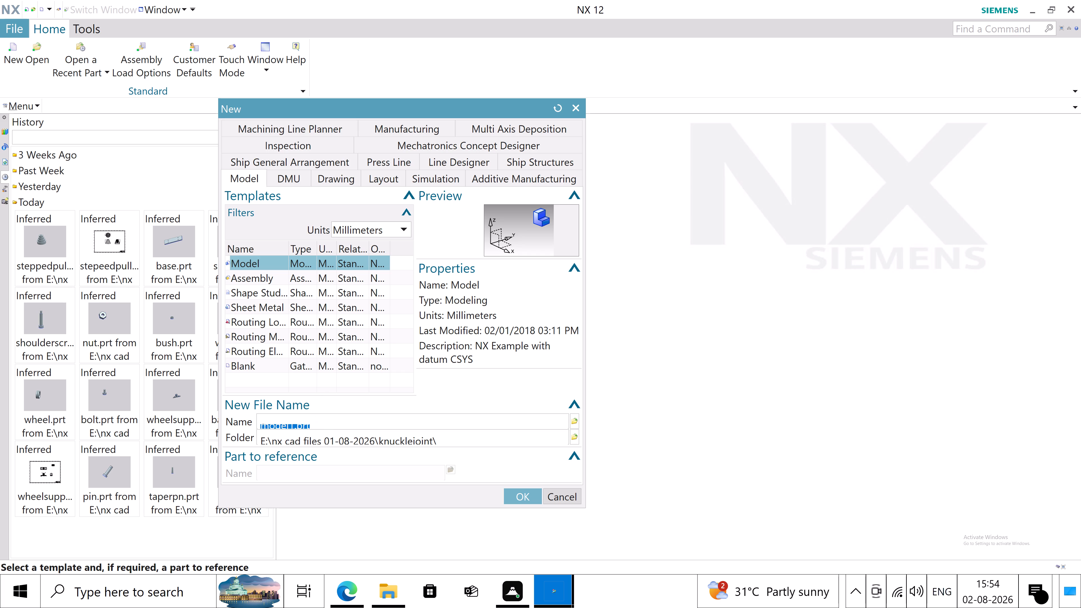
type("yeeb")
key("BackSpace")
type("nd")
key("Tab")
left_click(520, 500)
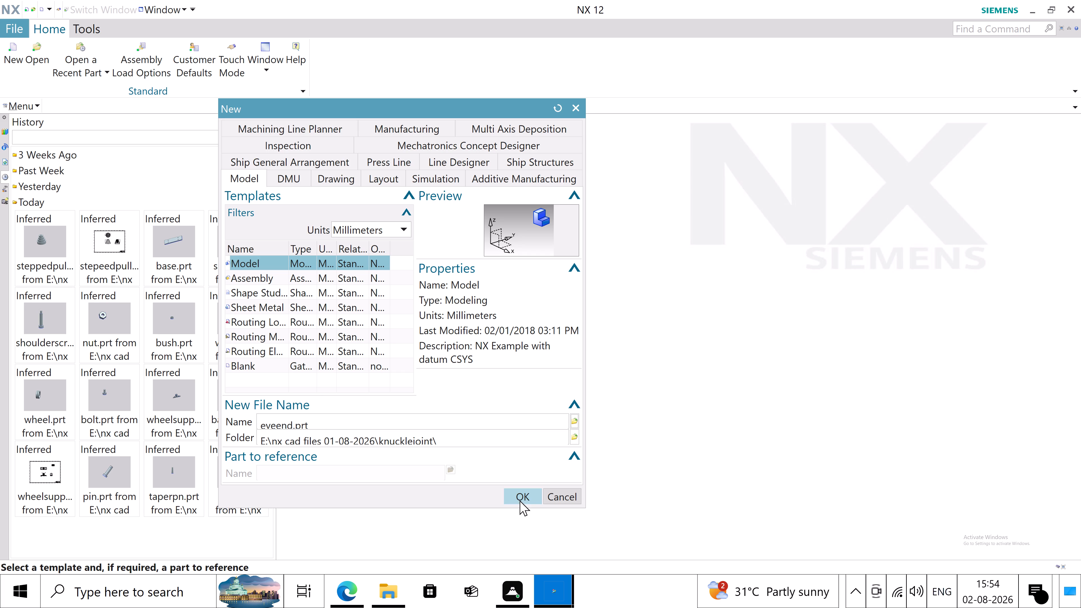
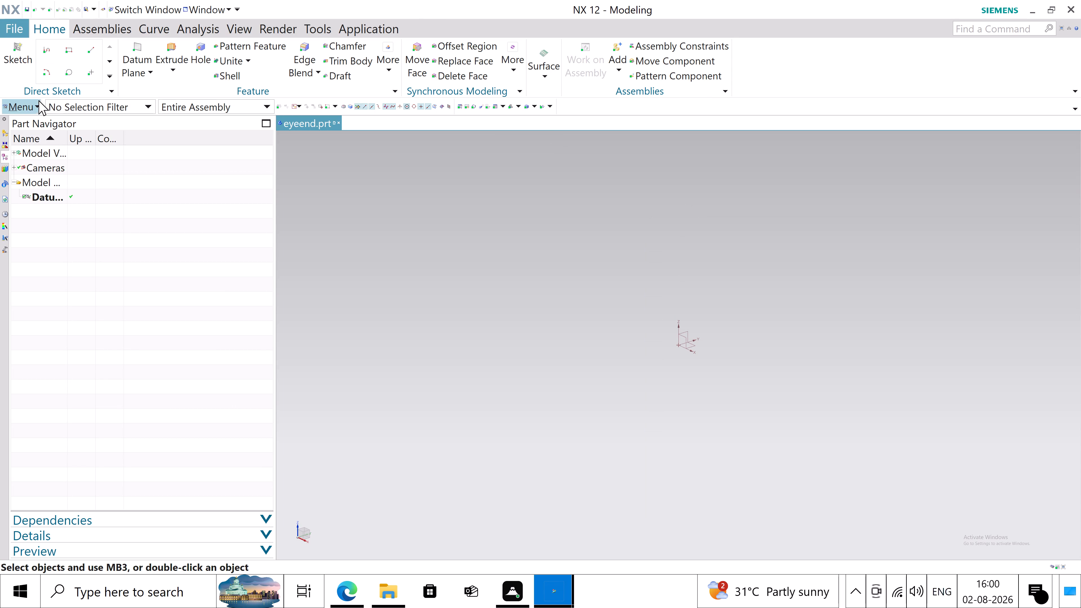
Start a task-environment sketch on the default XY plane of the eyeend part.
left_click(27, 108)
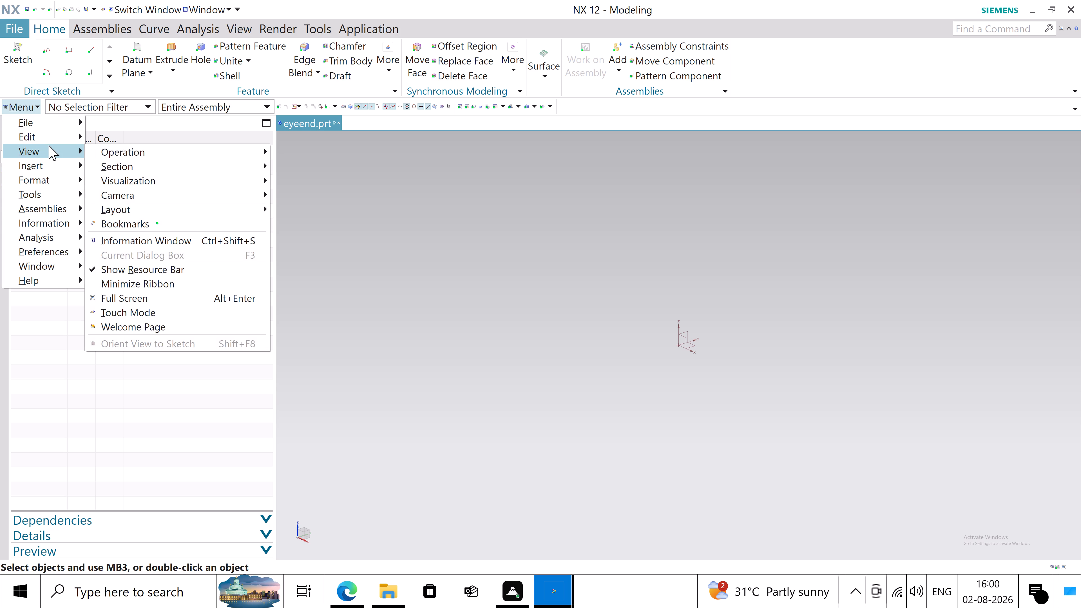
left_click(52, 161)
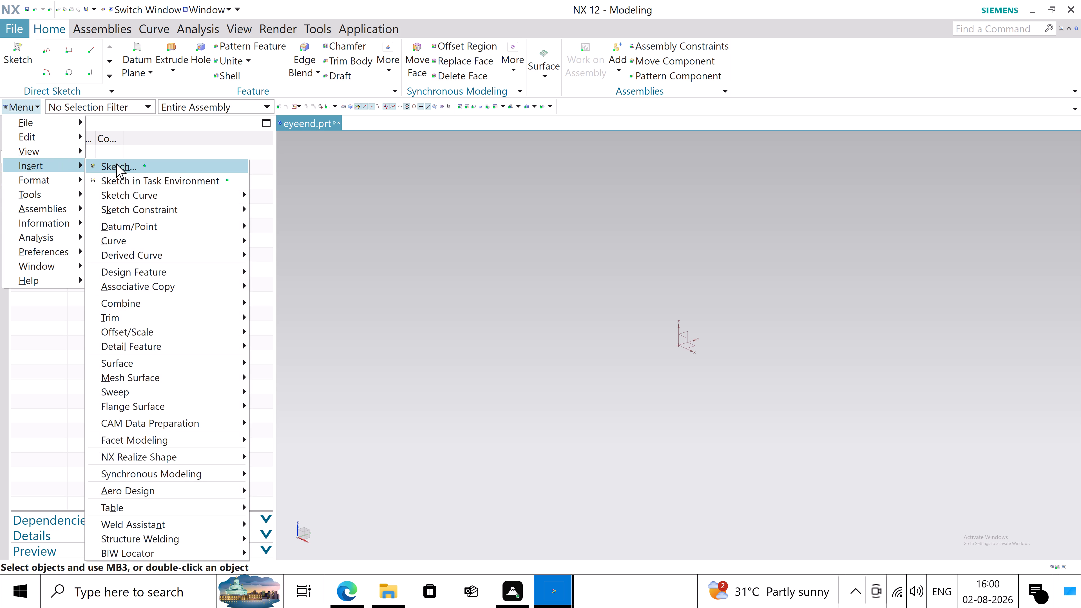
left_click(134, 183)
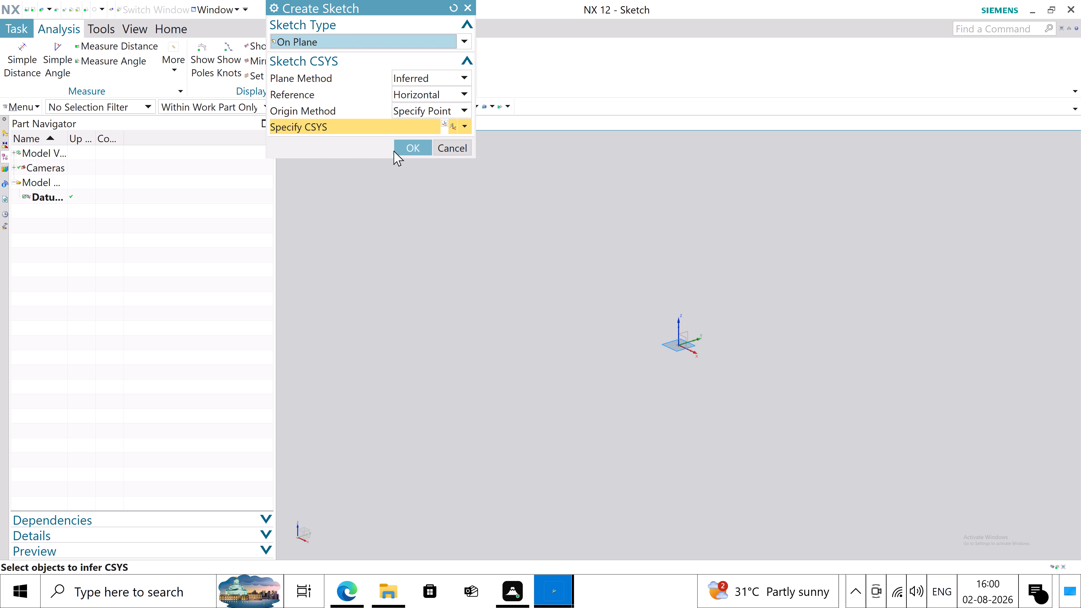
left_click(402, 152)
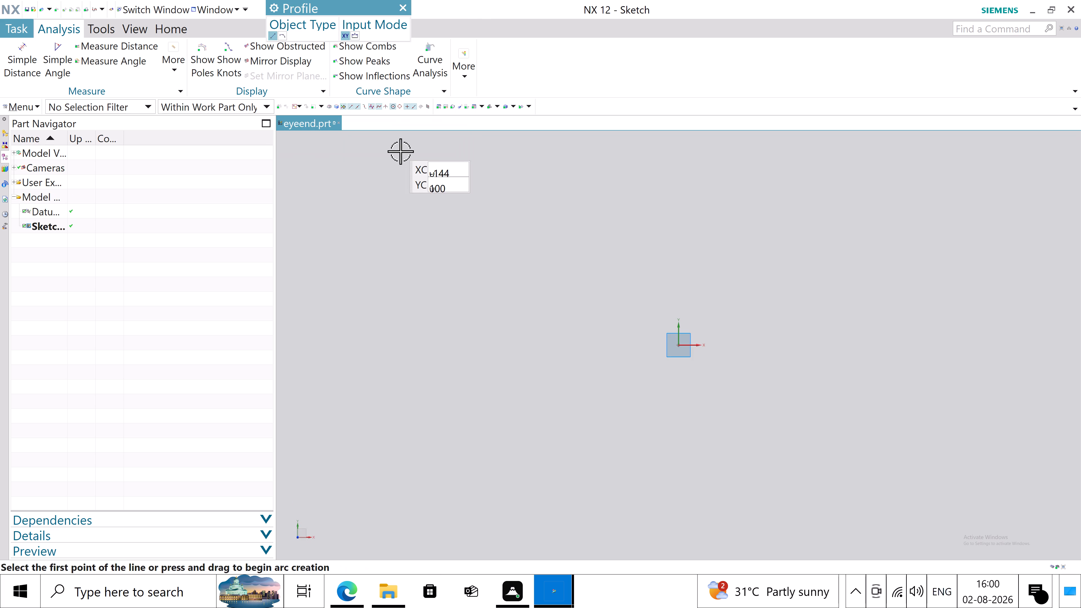
left_click(401, 8)
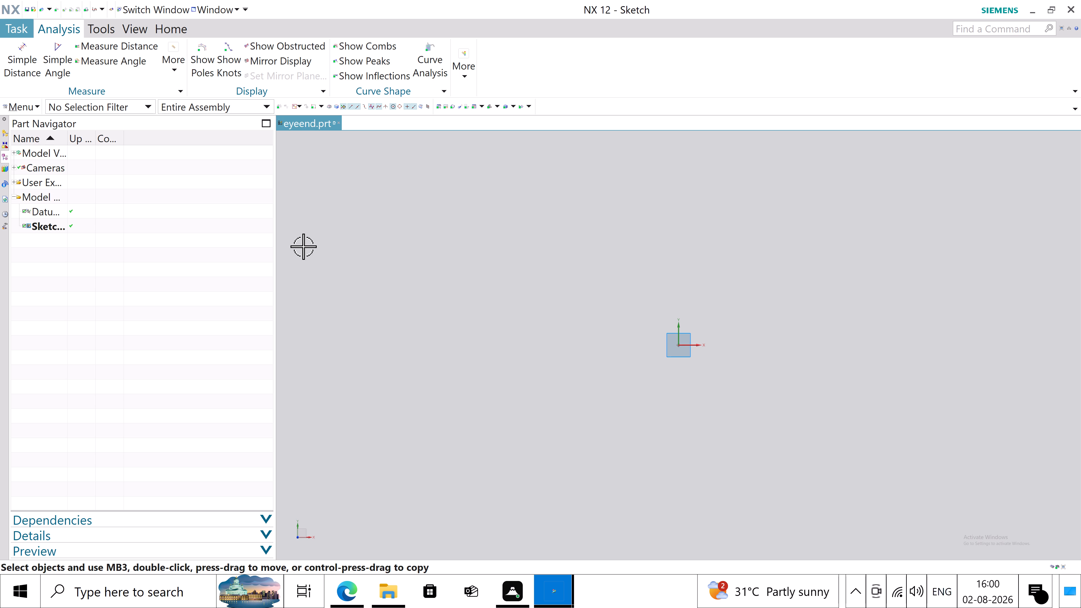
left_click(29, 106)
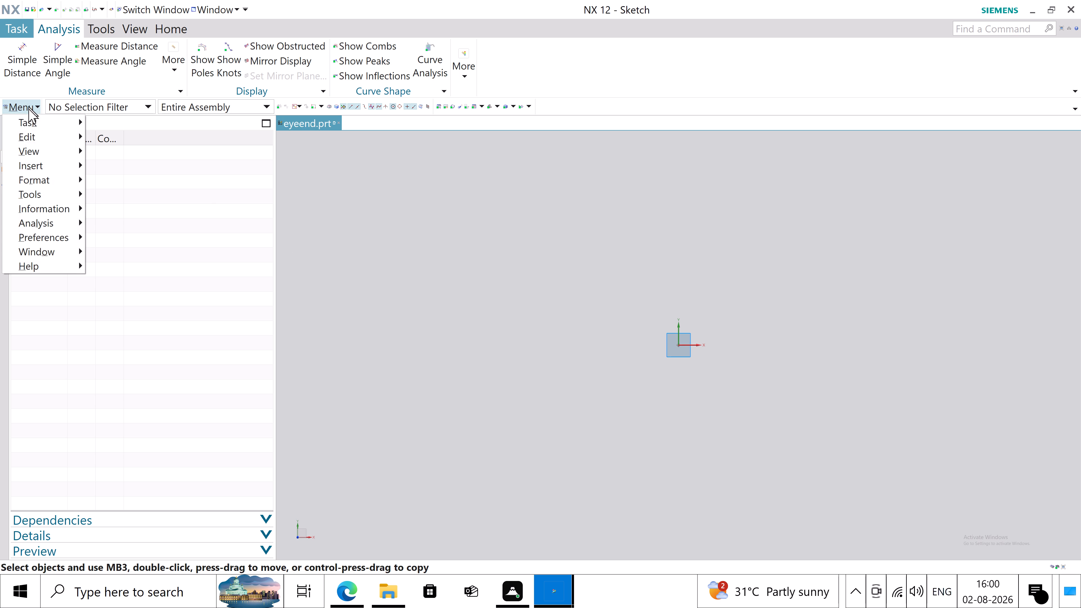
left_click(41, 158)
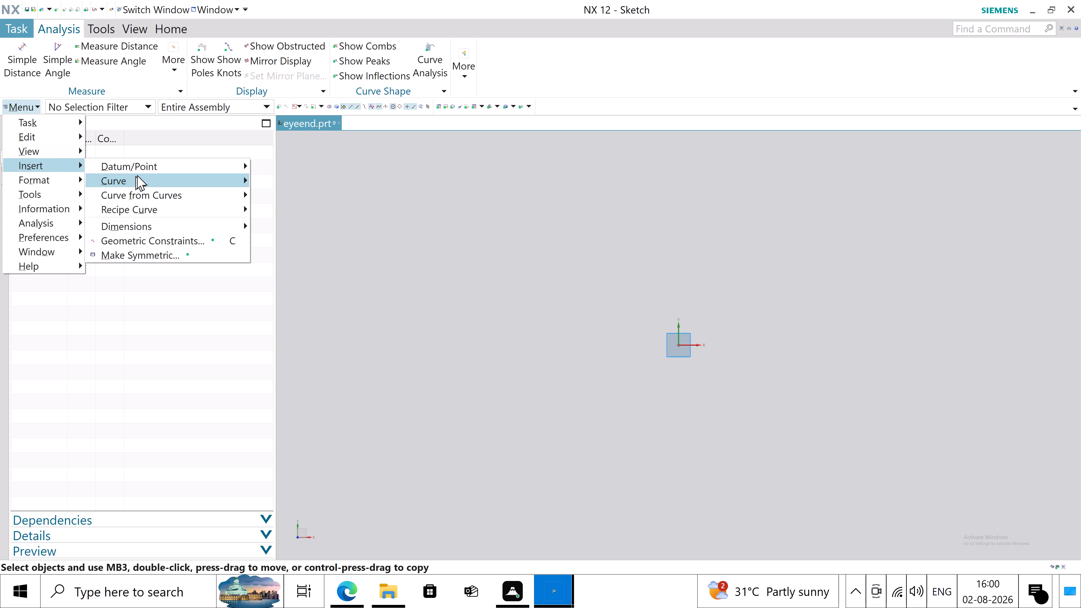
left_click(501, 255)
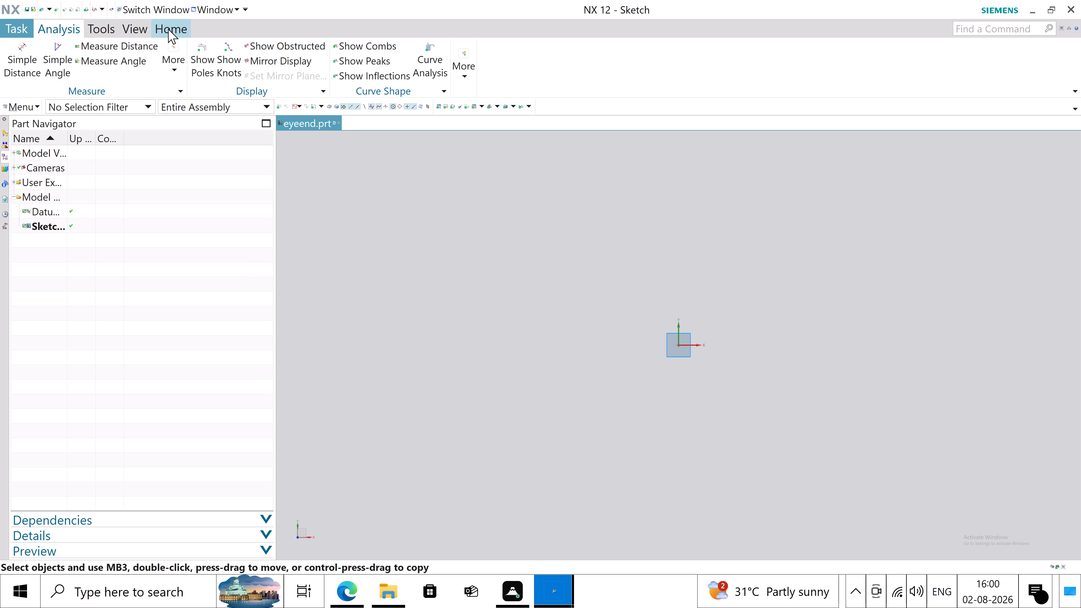
Draw two concentric circles of 52 mm and 25 mm diameter at the sketch origin and finish the sketch.
left_click(168, 29)
left_click(320, 50)
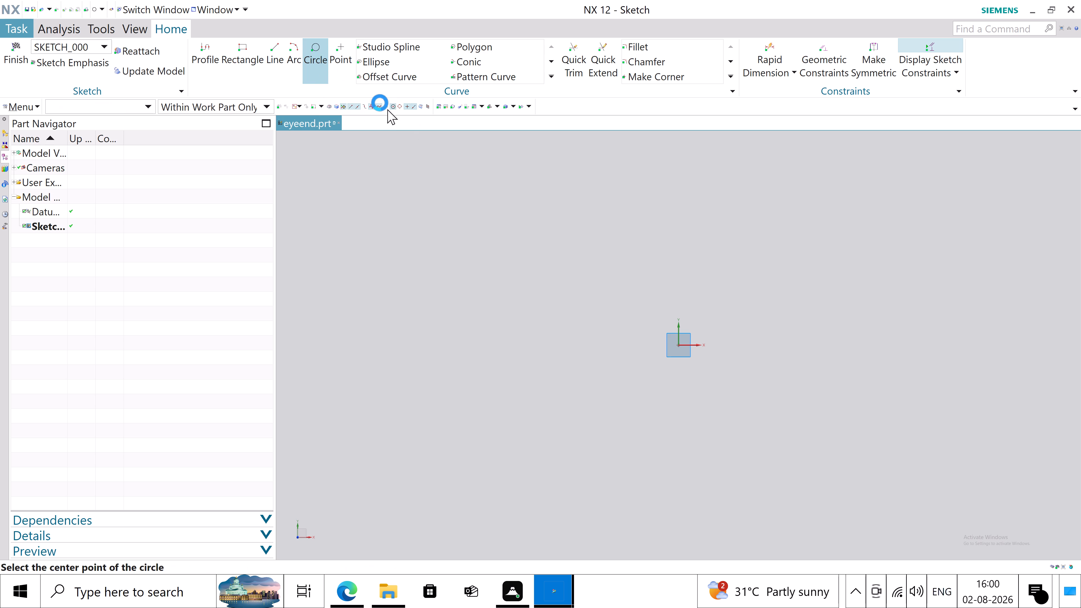
left_click(678, 343)
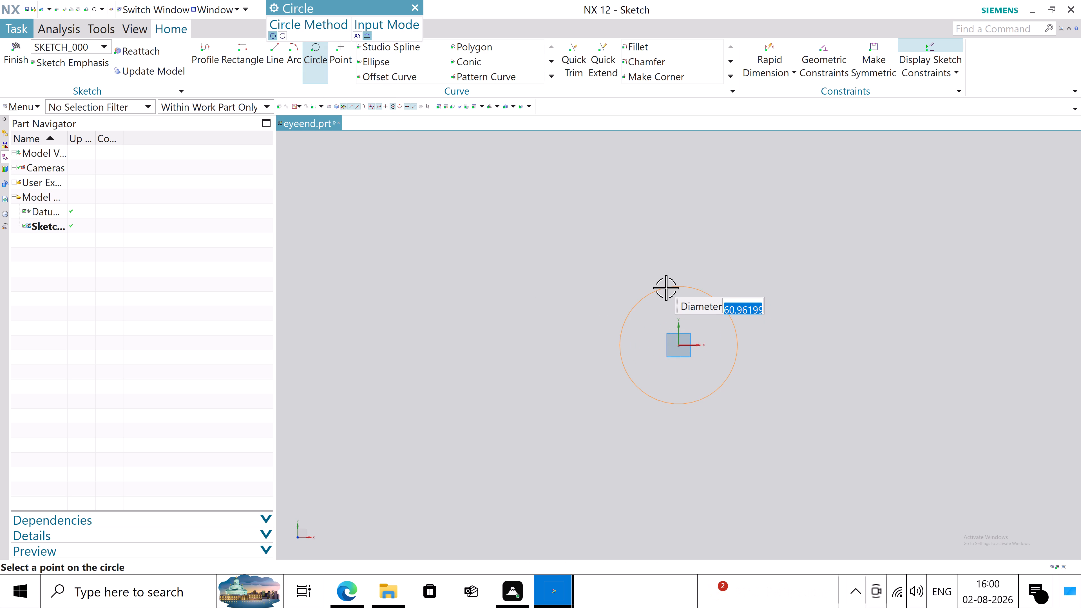
type("52")
key("Return")
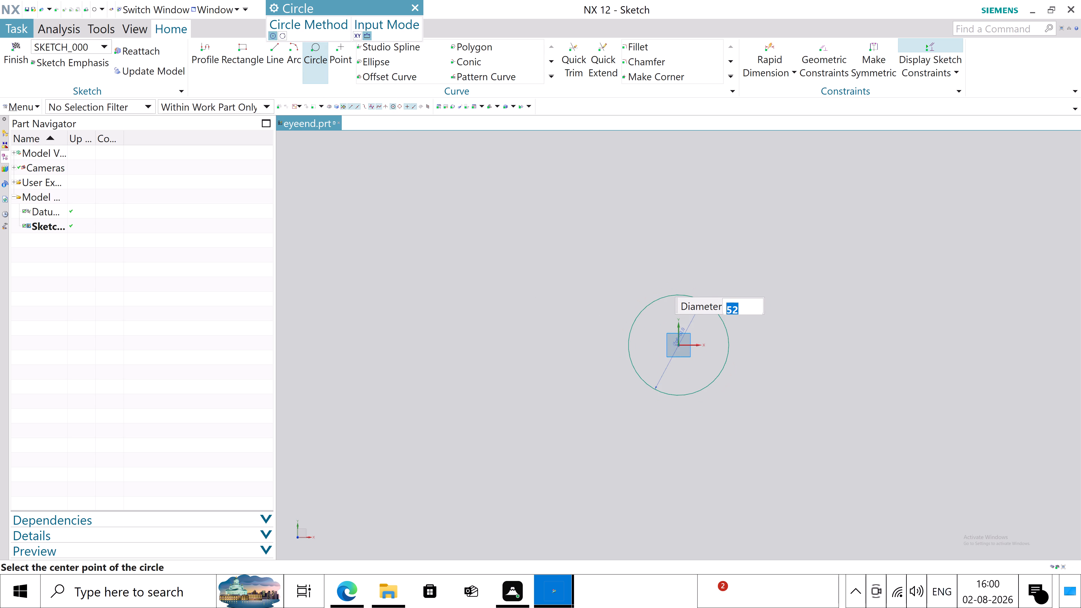
type("25")
key("Return")
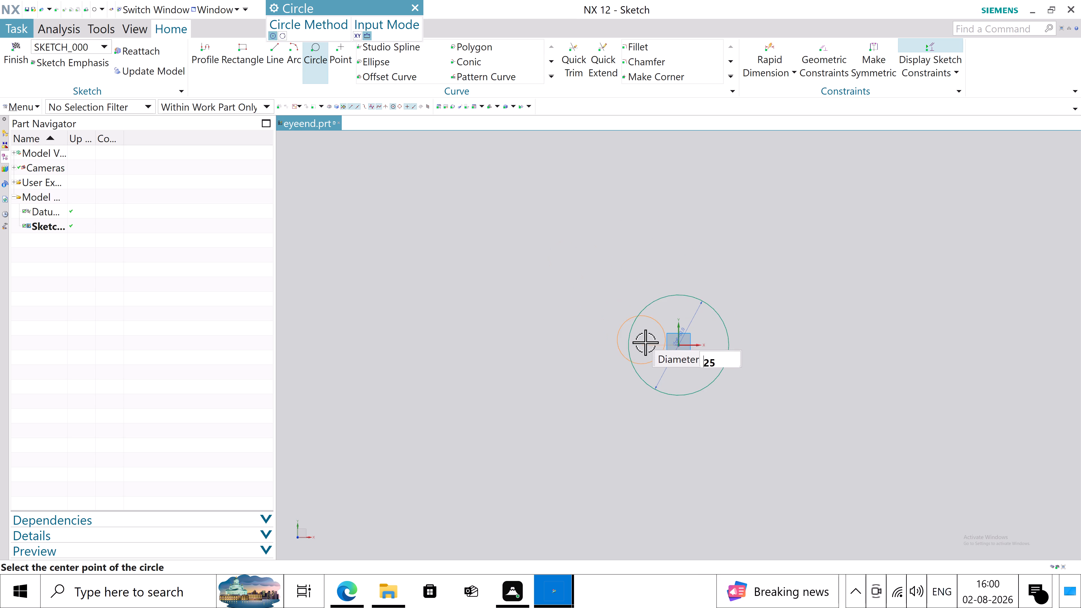
left_click(678, 345)
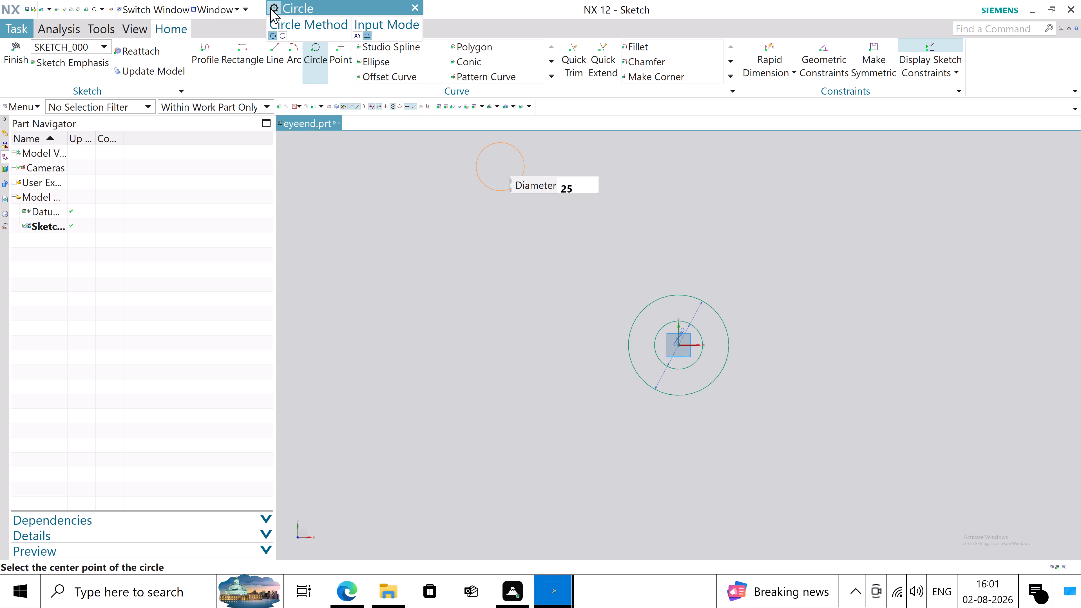
left_click(416, 11)
left_click(26, 60)
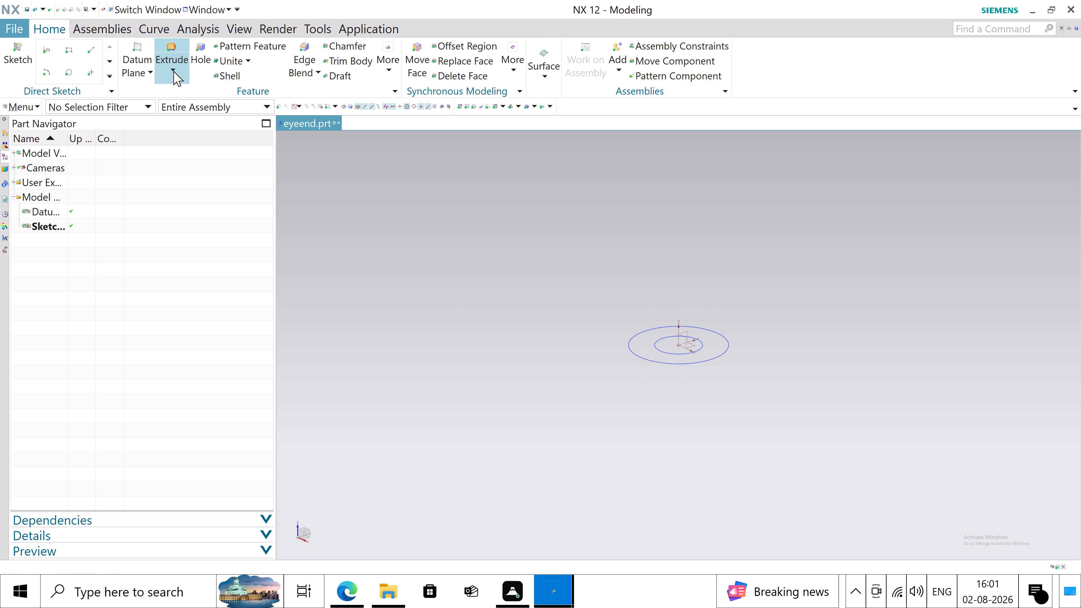
Extrude both concentric circles as a solid ring with a Symmetric Value distance of 15 mm.
left_click(174, 71)
left_click(184, 89)
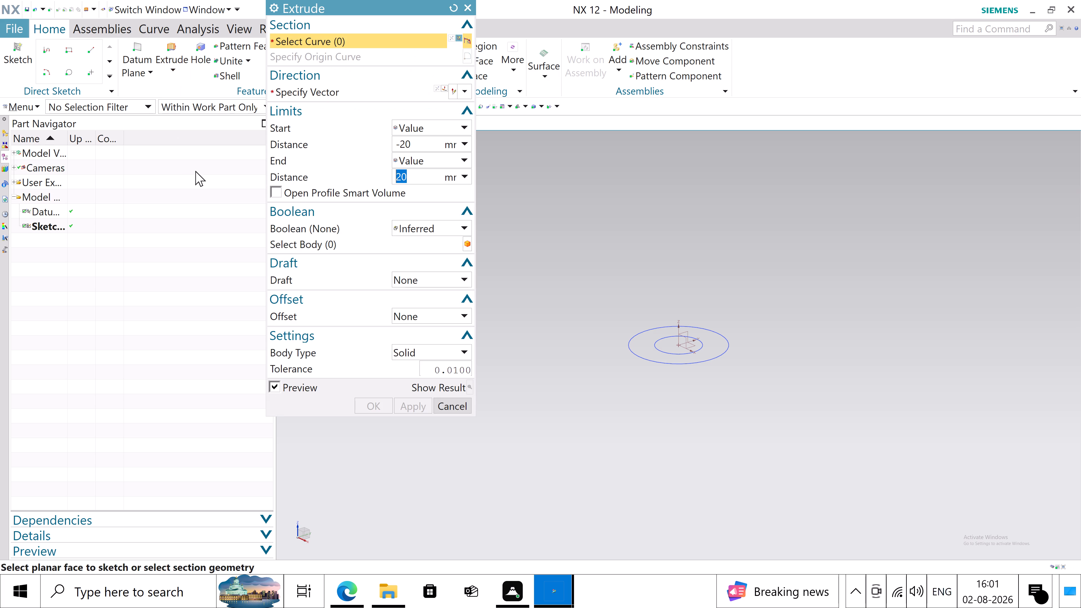
left_click(681, 352)
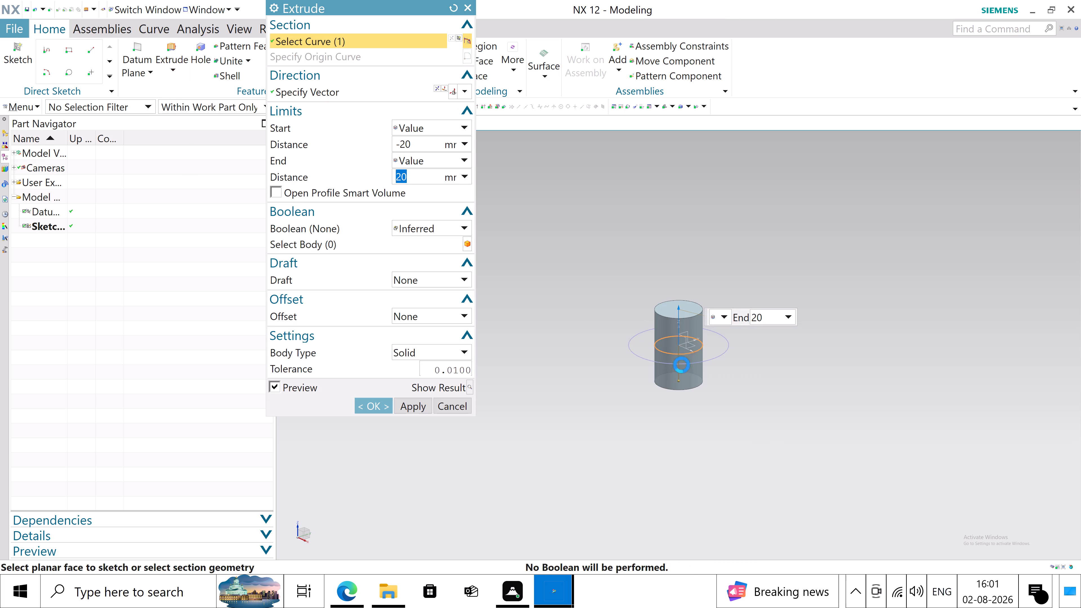
left_click(653, 363)
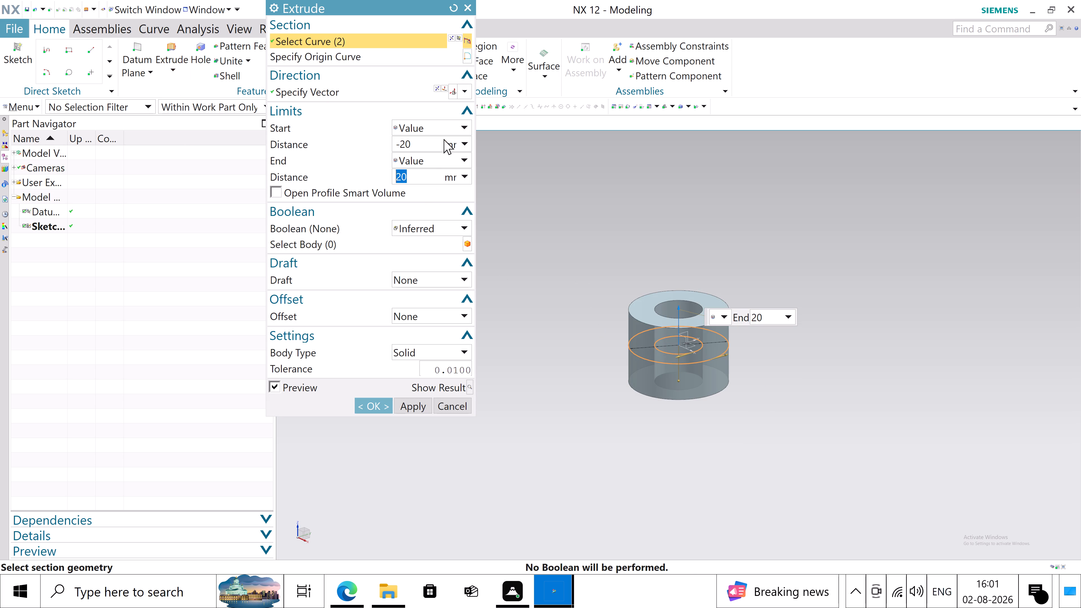
type("15")
key("Return")
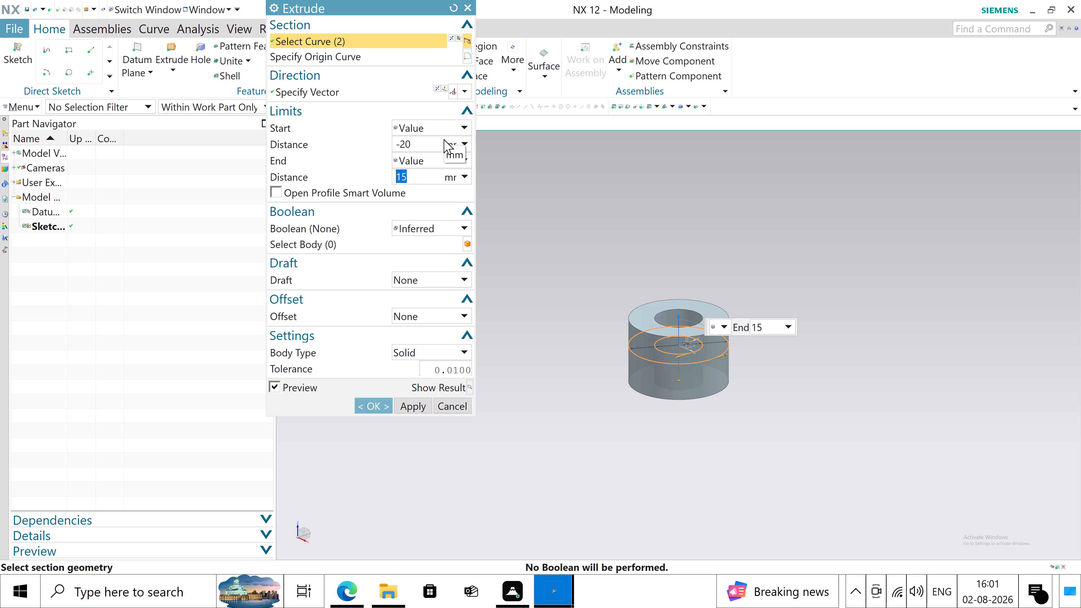
left_click(444, 125)
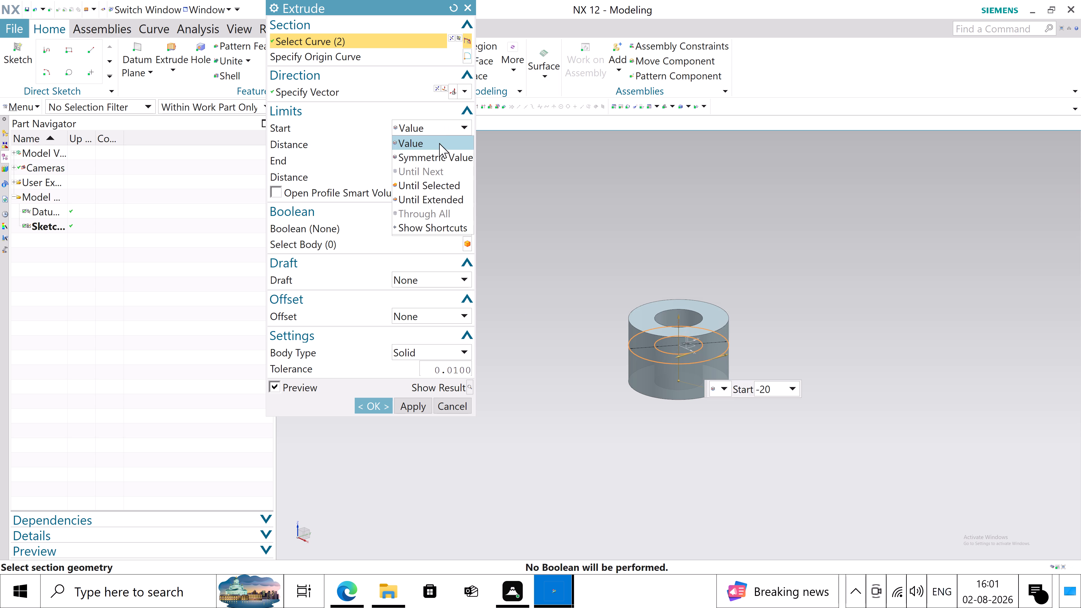
left_click(439, 156)
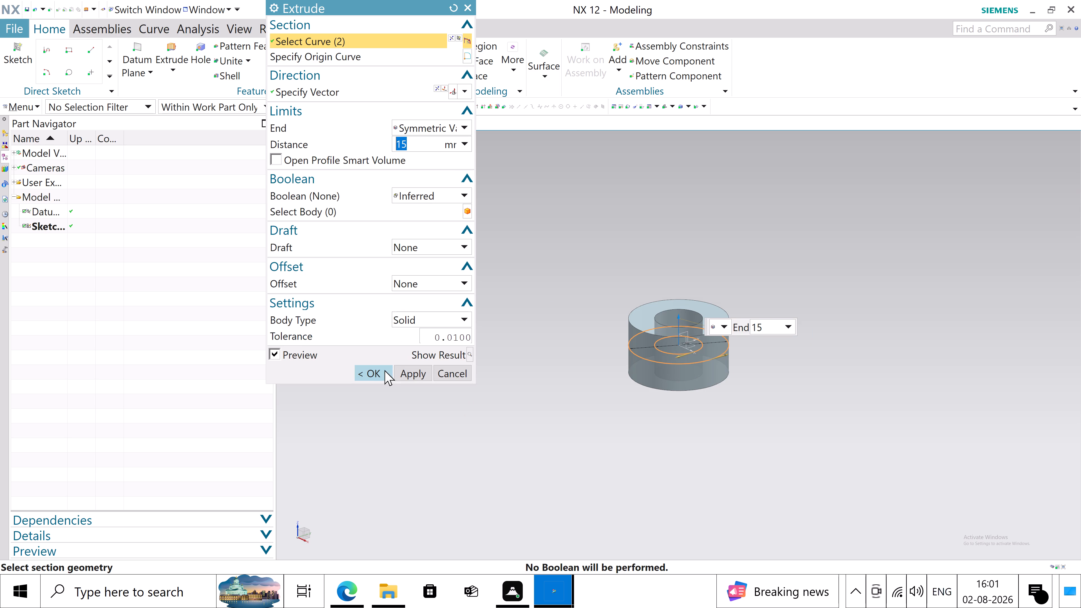
left_click(379, 380)
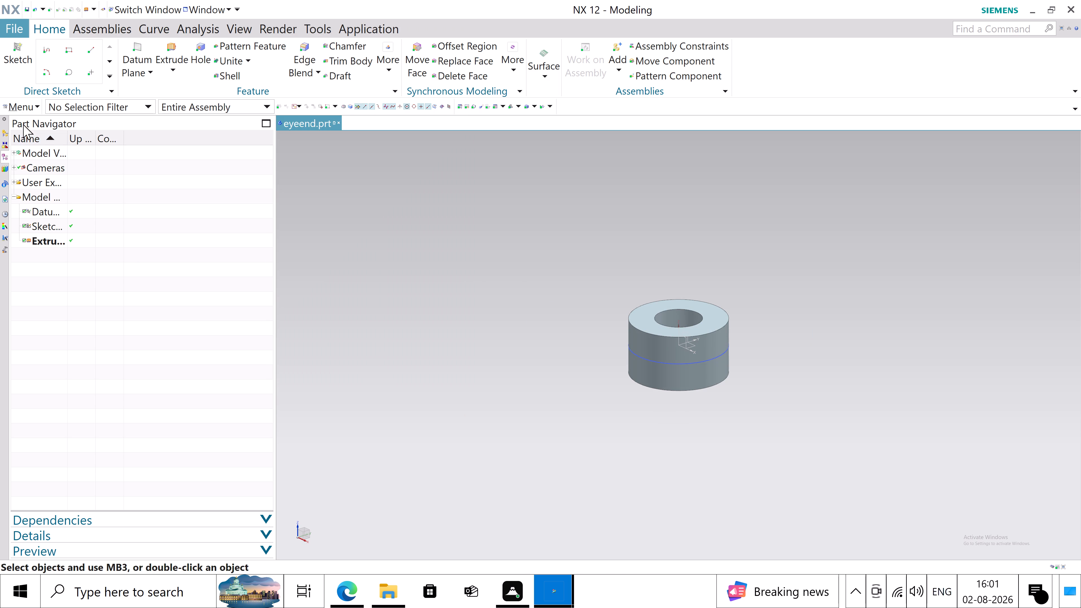
Start a second task-environment sketch on the datum XY plane through the middle of the ring.
left_click(19, 101)
left_click(34, 168)
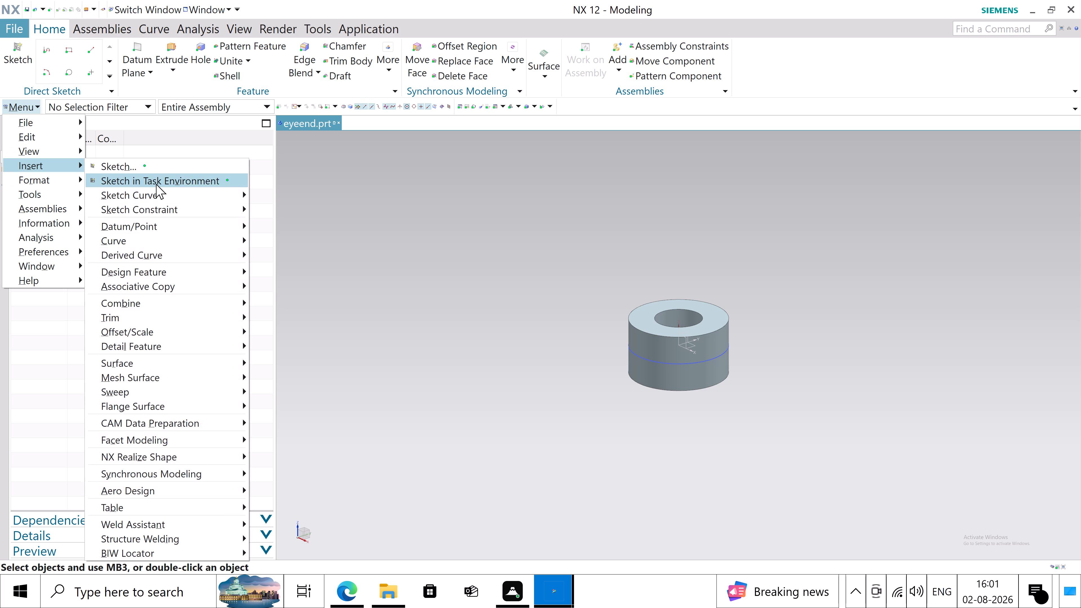
left_click(156, 184)
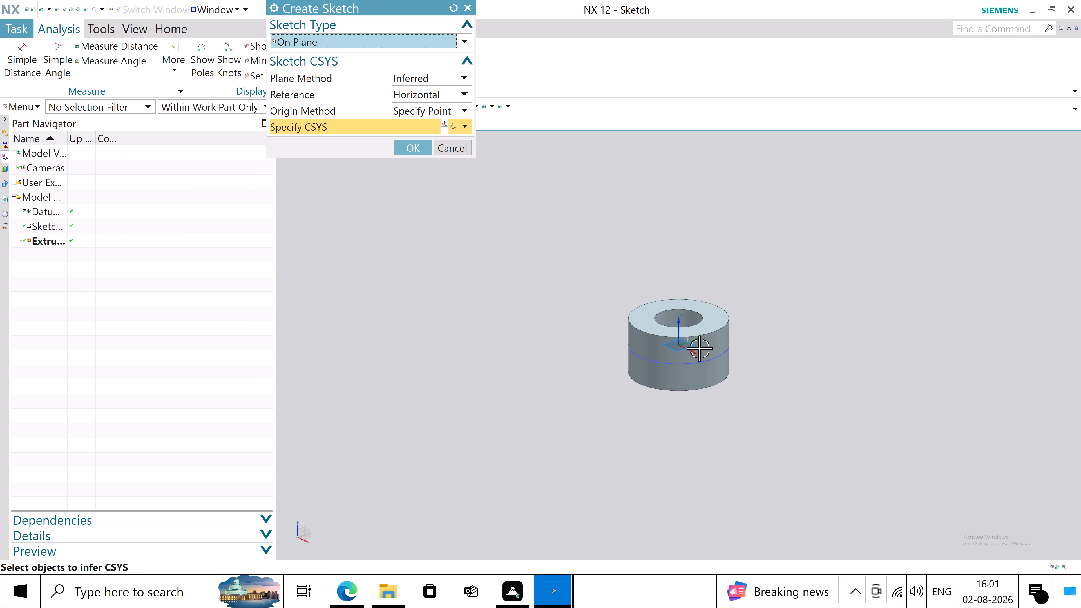
left_click(699, 348)
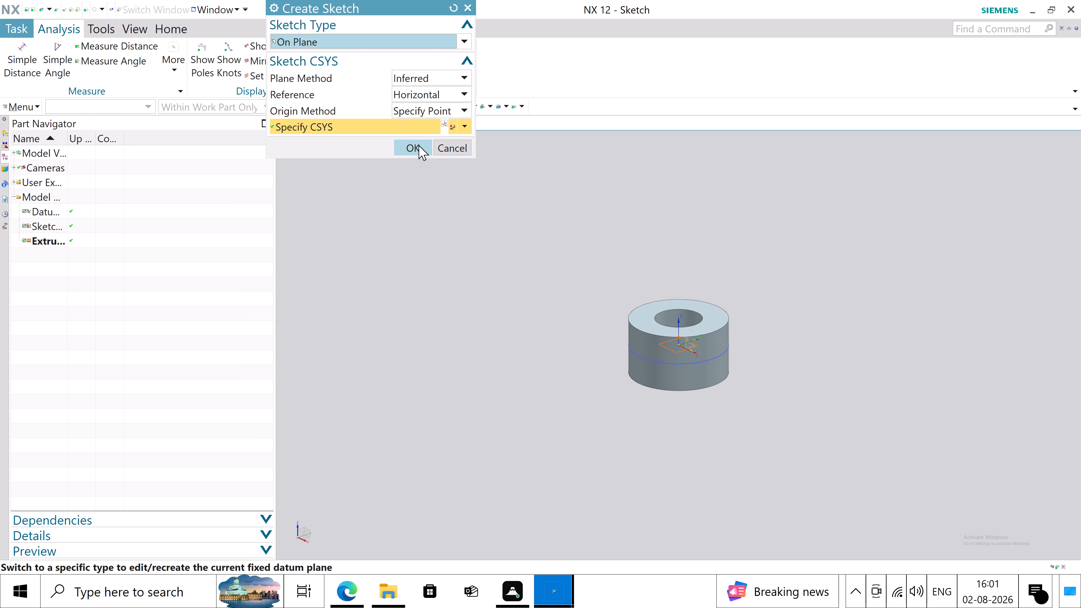
left_click(419, 145)
scroll(994, 358, "down", 3)
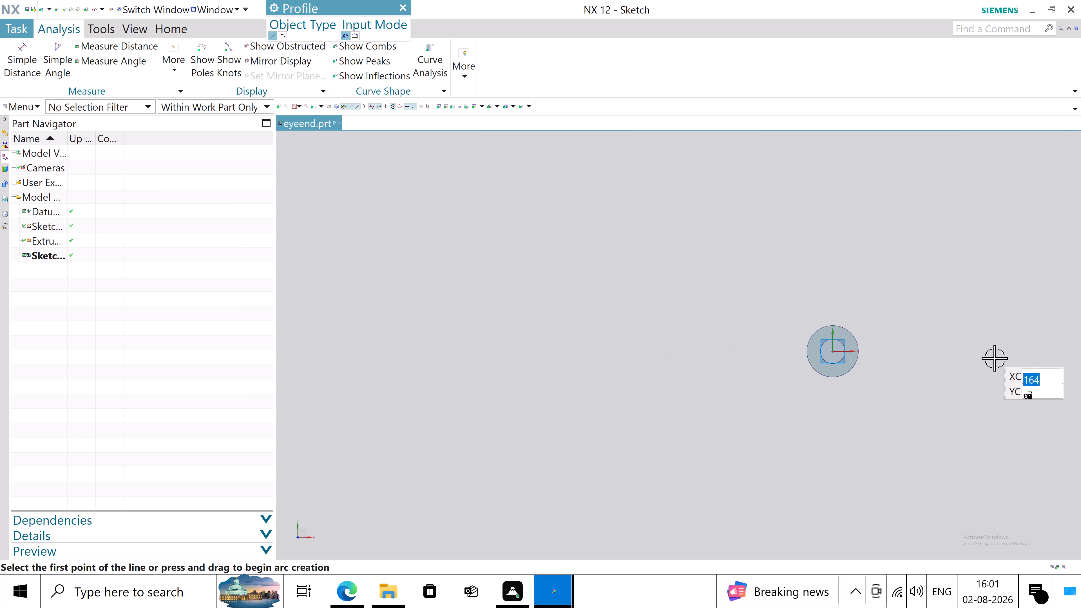
scroll(985, 360, "up", 5)
scroll(451, 231, "down", 2)
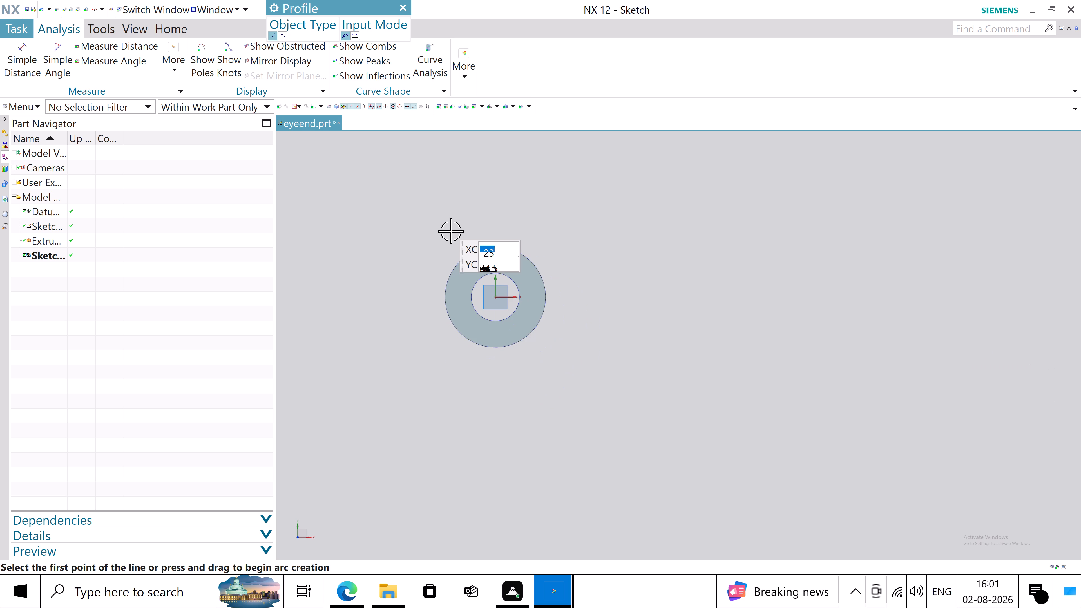
left_click(403, 0)
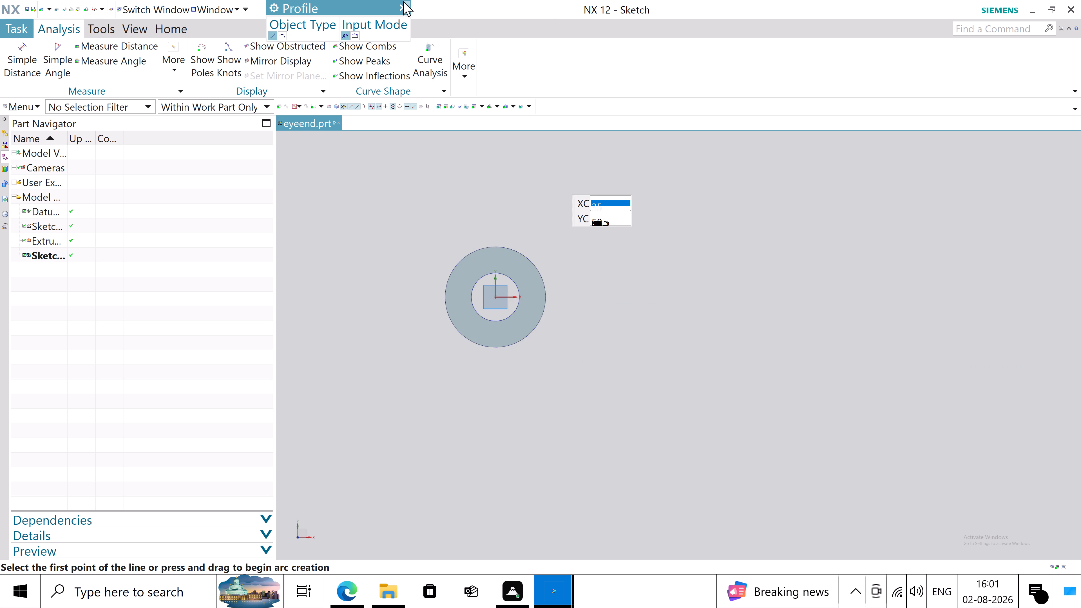
left_click(401, 4)
Draw a horizontal line starting at about X 7, Y 15 and running in +X well beyond the ring.
left_click(178, 27)
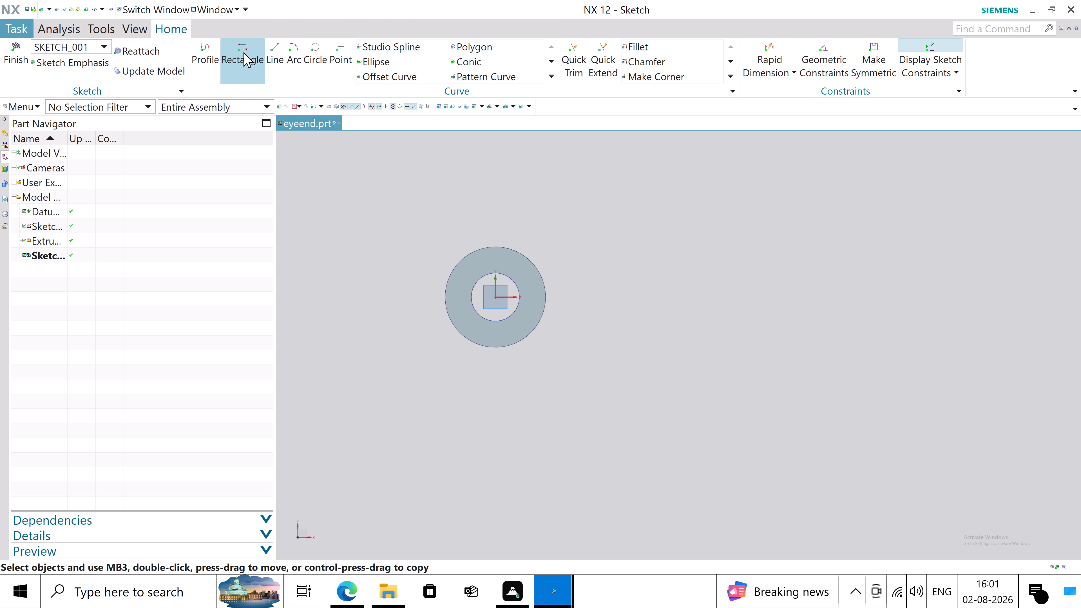
left_click(275, 52)
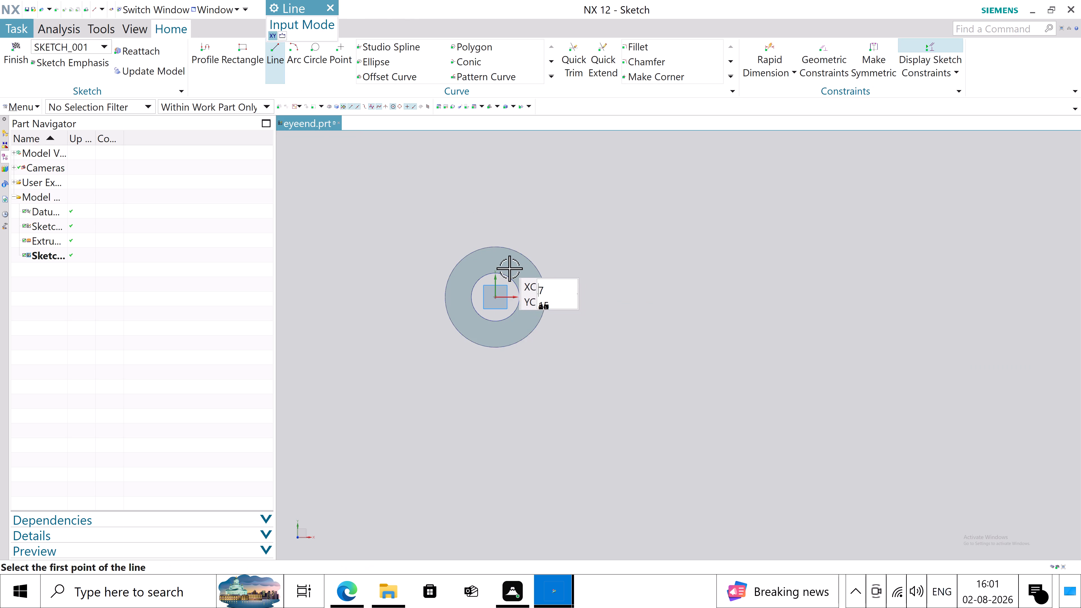
left_click(509, 268)
left_click(749, 273)
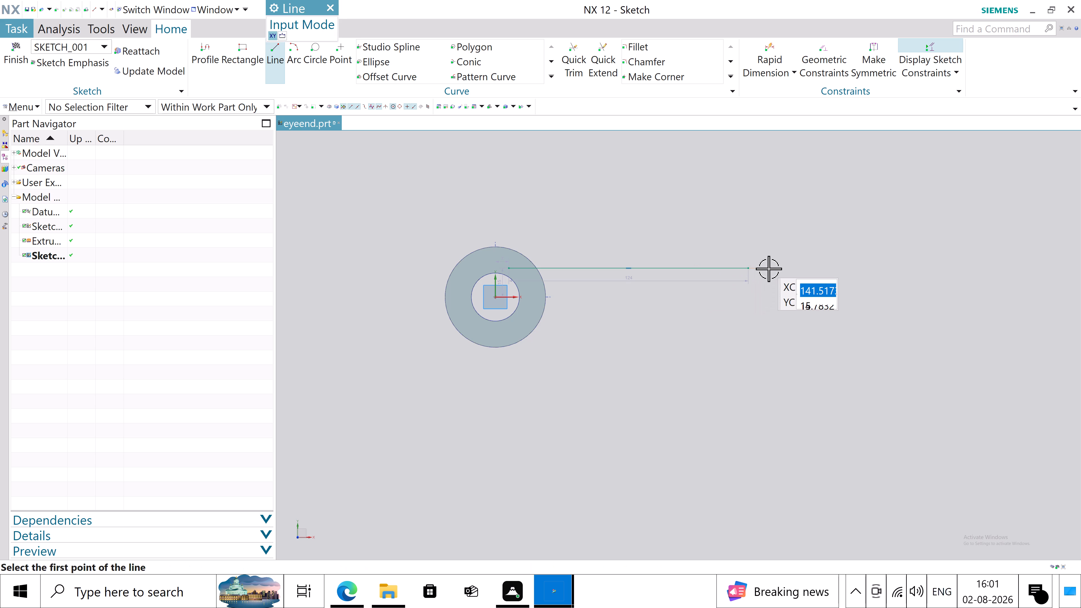
key("Escape")
key("Escape")
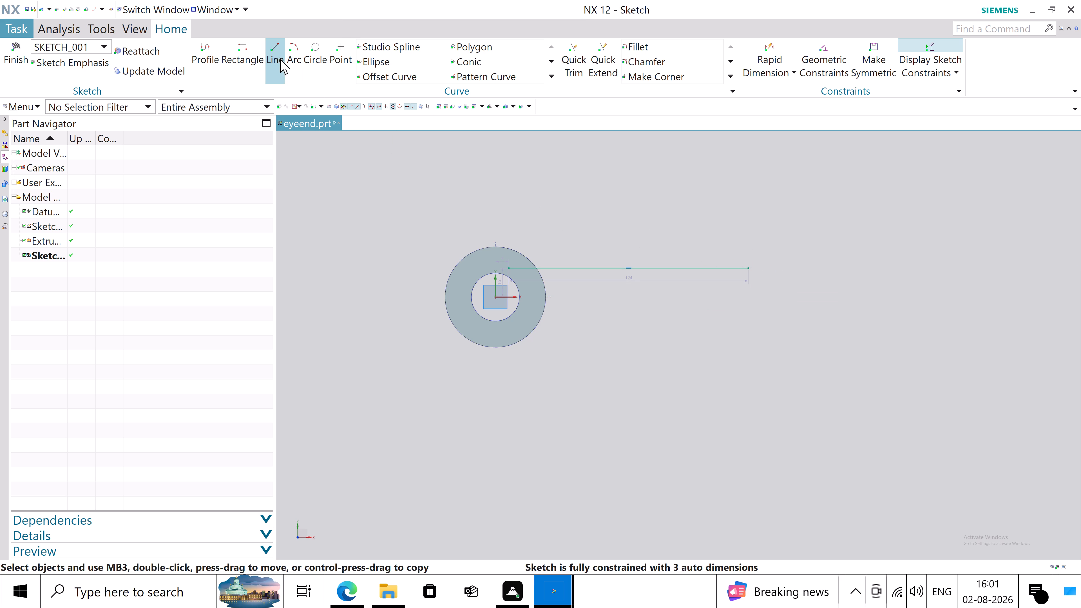
Draw a vertical line at about X 120 crossing the far end of the horizontal line.
left_click(275, 56)
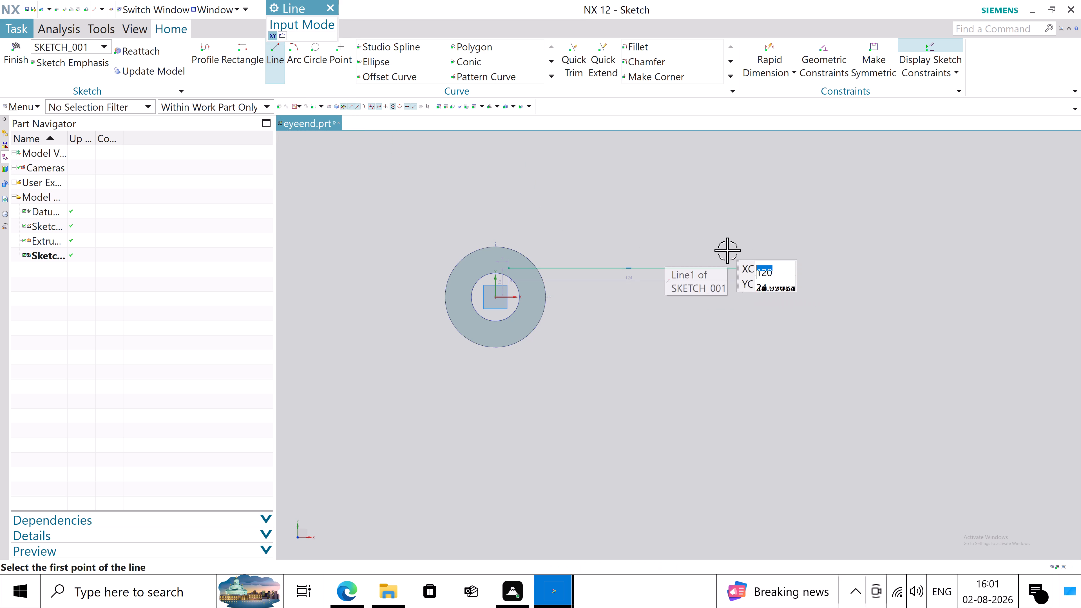
left_click(727, 250)
left_click(729, 326)
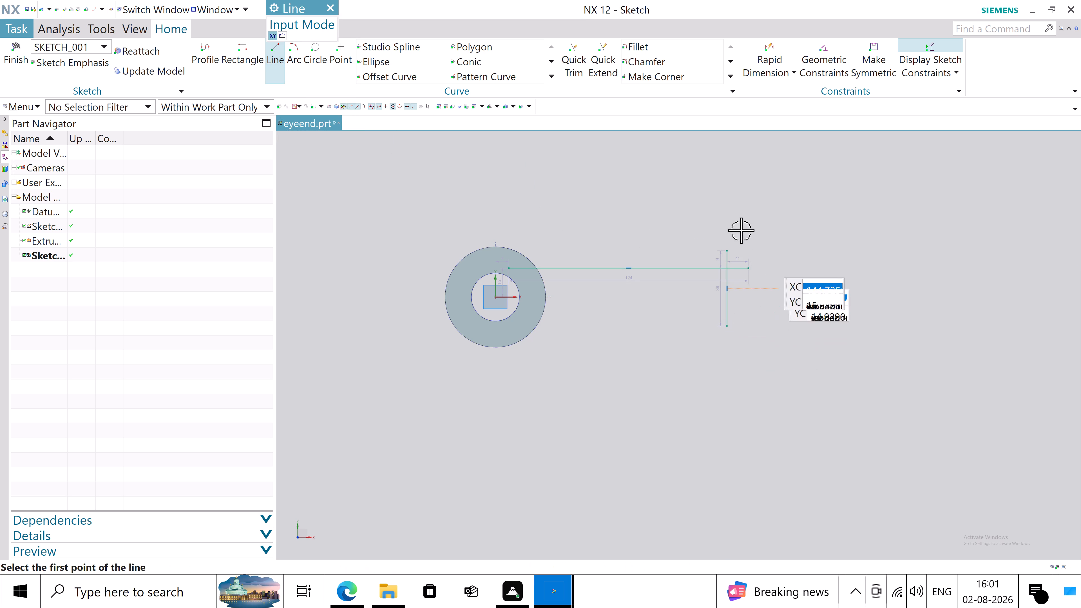
left_click(330, 7)
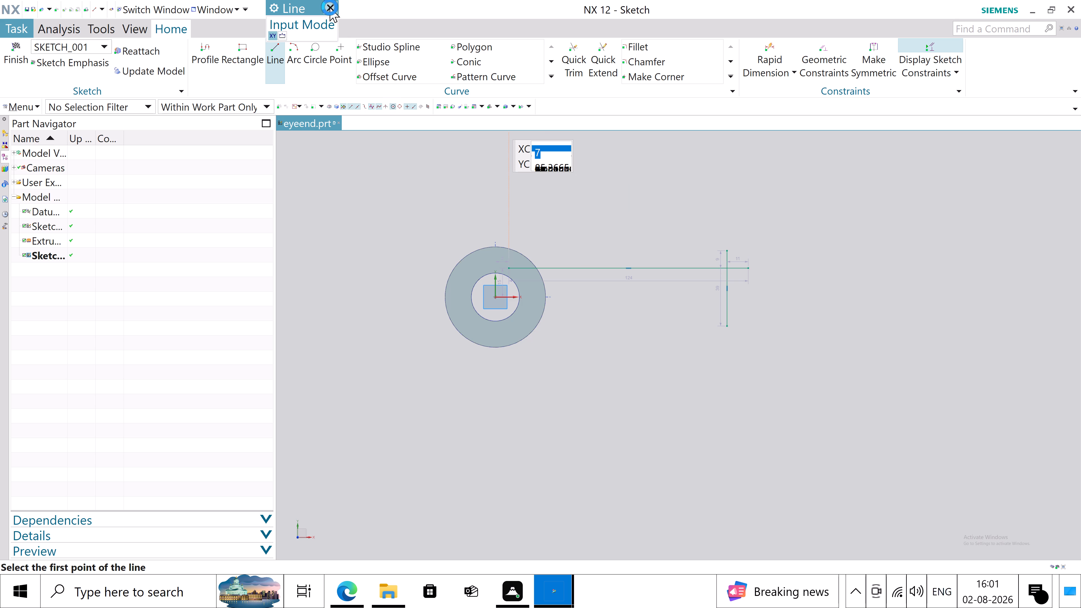
scroll(674, 220, "up", 3)
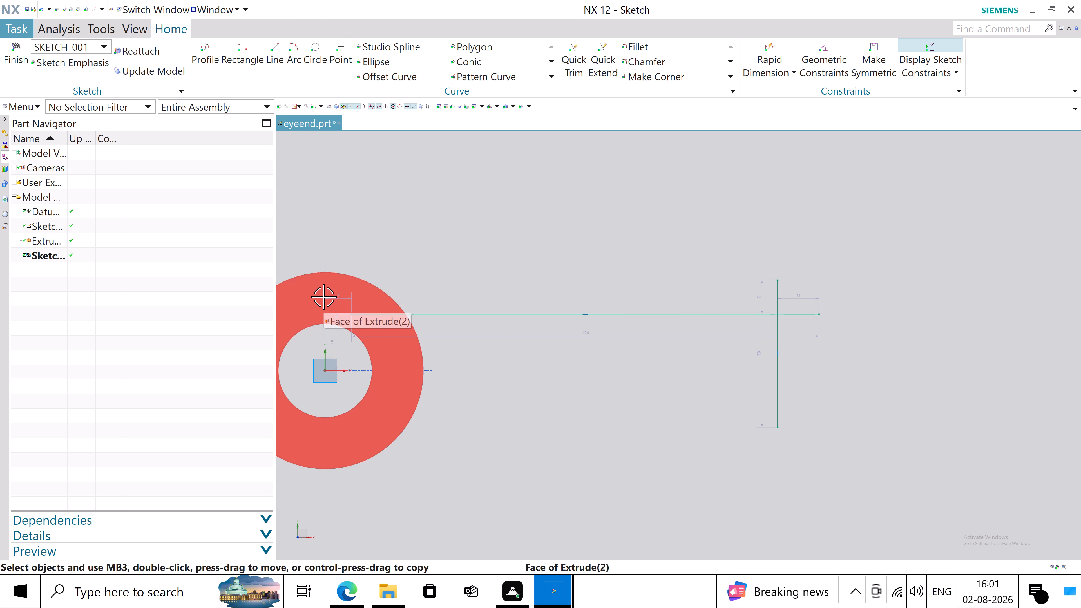
Draw a 52 mm diameter circle centred on the sketch origin.
scroll(462, 252, "down", 1)
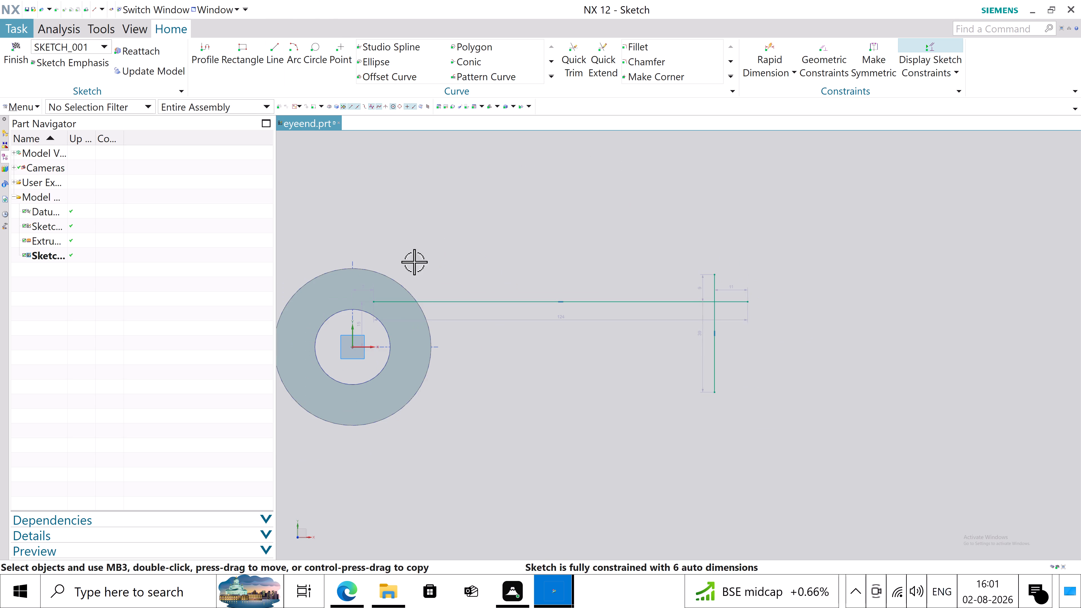
left_click(314, 50)
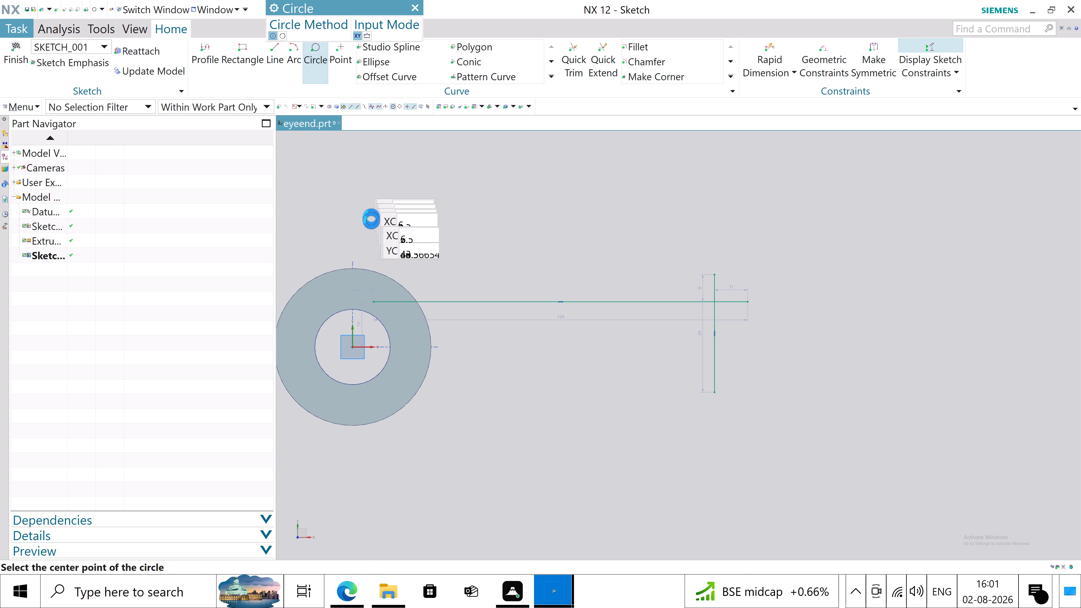
left_click(353, 347)
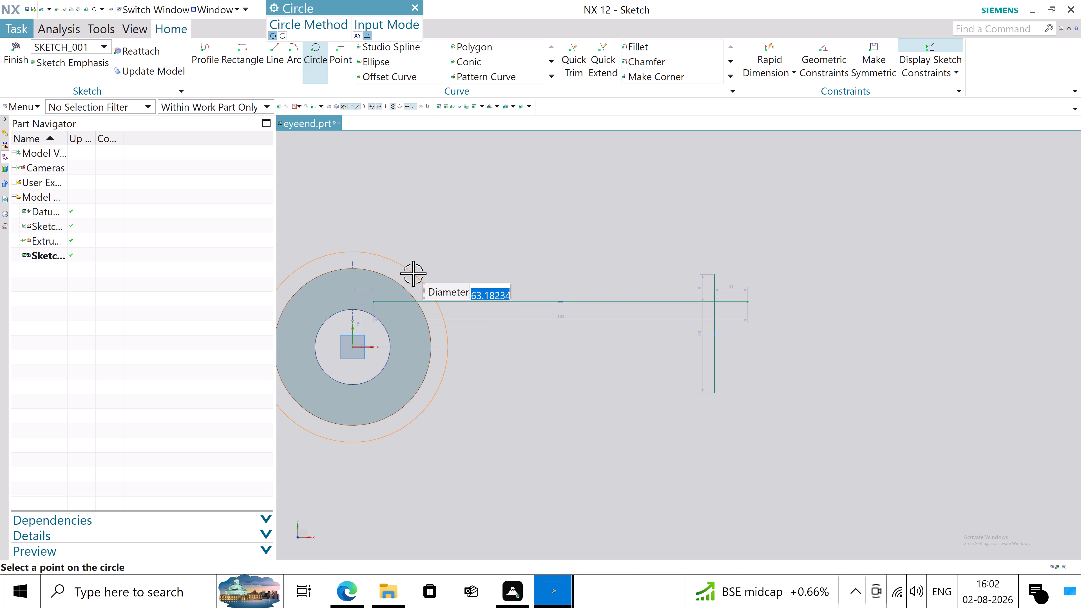
type("52")
key("Return")
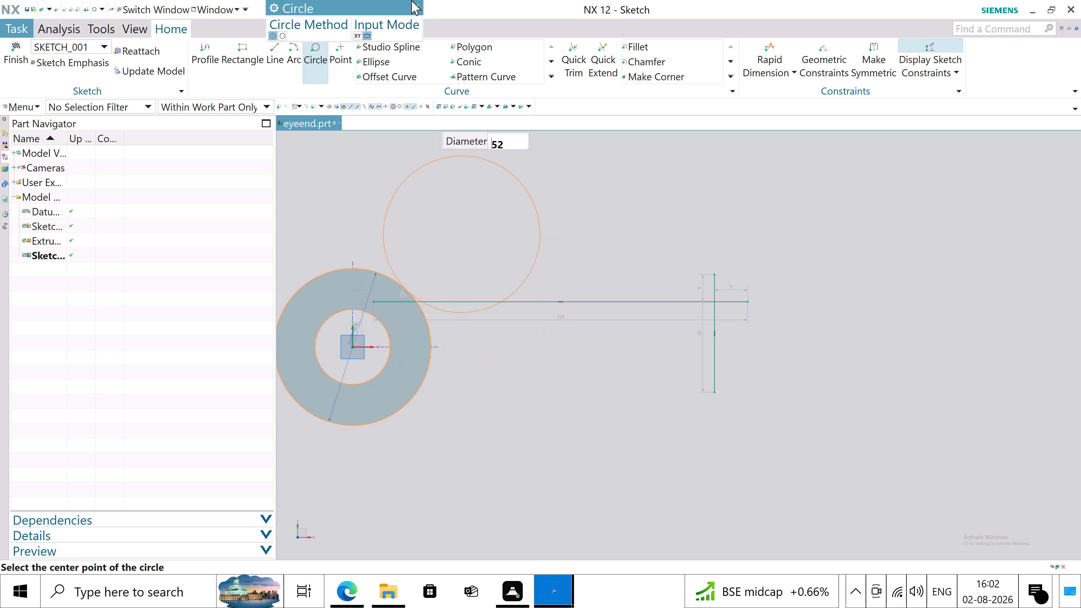
left_click(417, 5)
Draw a second horizontal line at about Y -6.5, from inside the ring's hole to just past the vertical line.
left_click(274, 59)
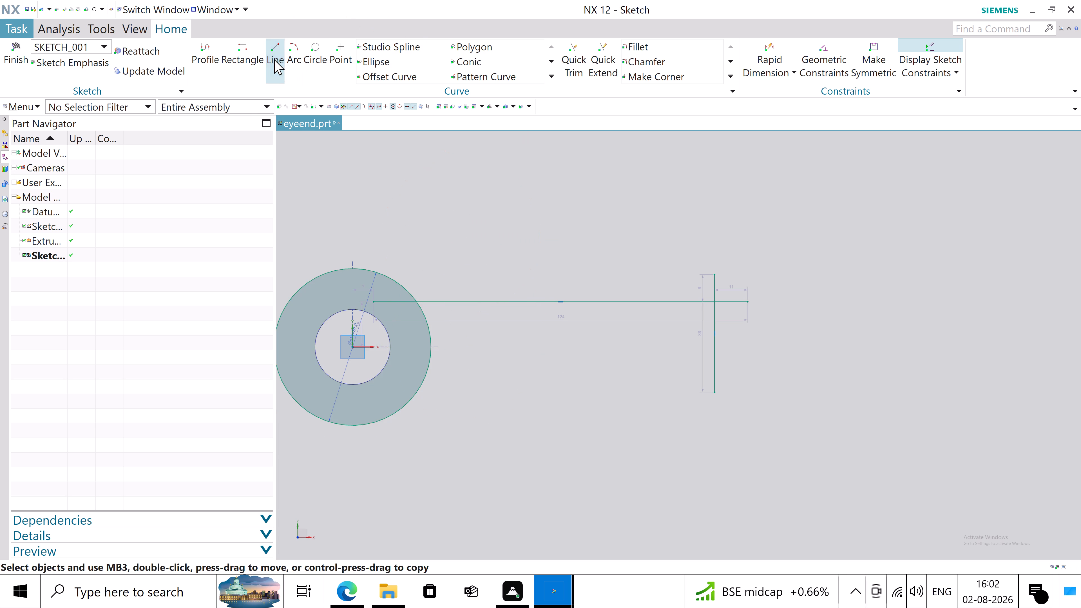
left_click(365, 367)
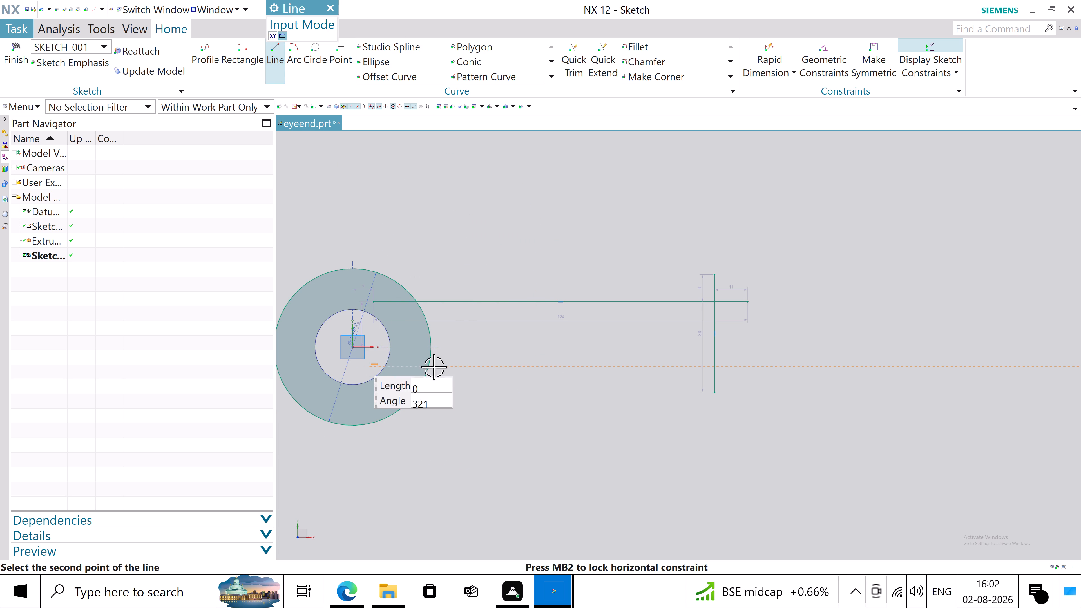
left_click(768, 377)
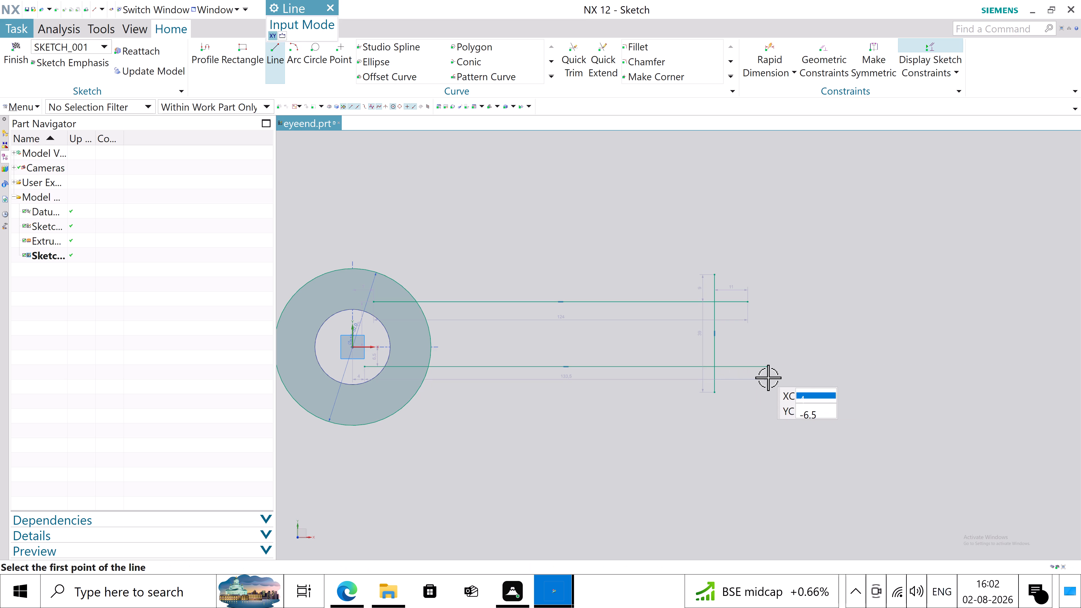
key("Escape")
key("Escape")
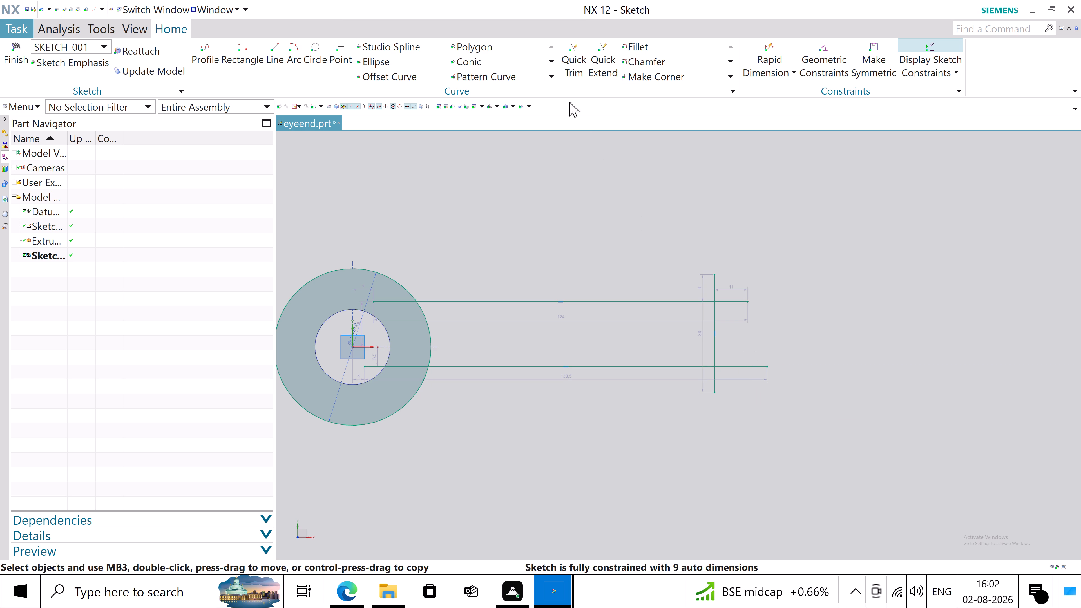
Use Make Corner to join the vertical line with both horizontal lines at the rod's far end.
left_click(659, 74)
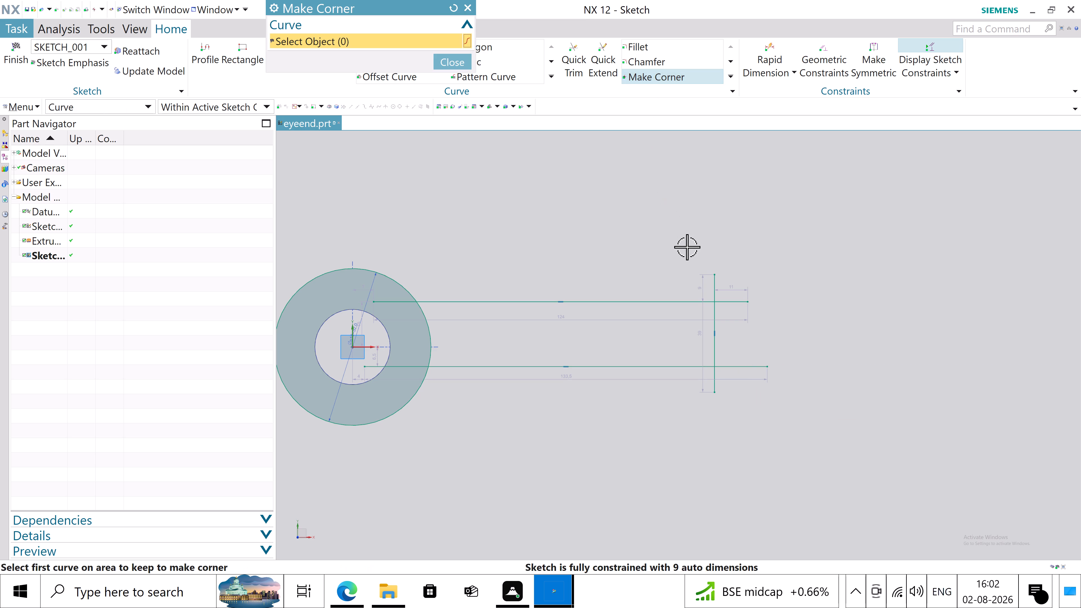
left_click(687, 301)
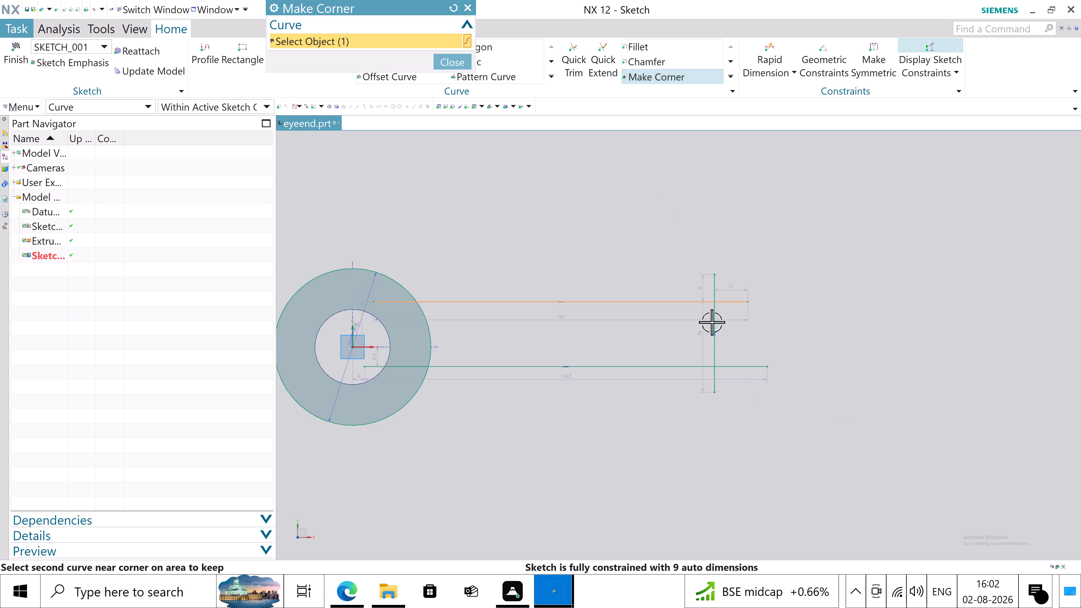
left_click(713, 322)
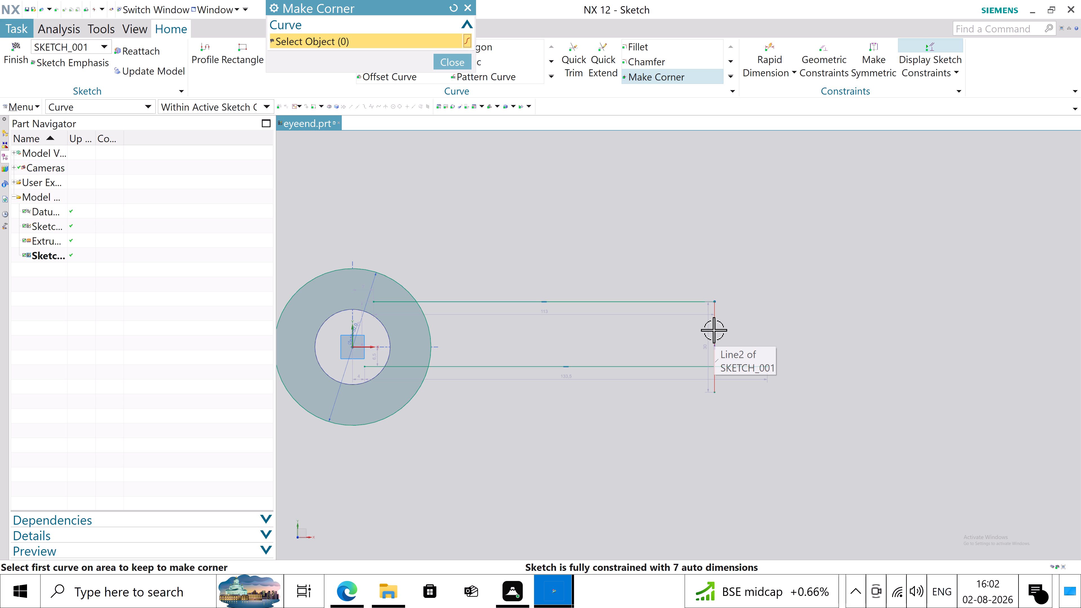
left_click(714, 330)
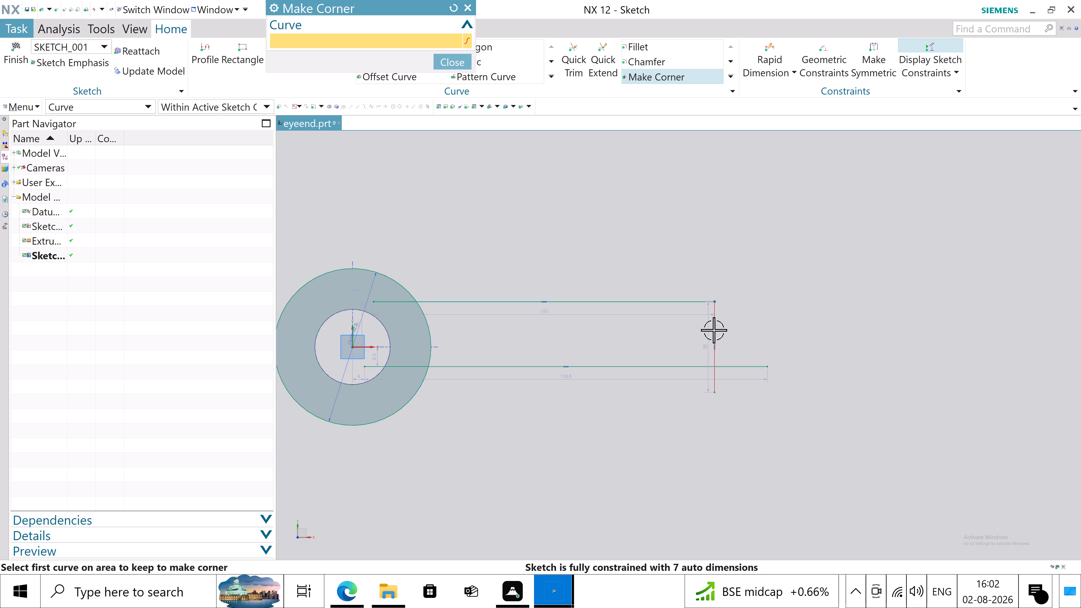
left_click(687, 366)
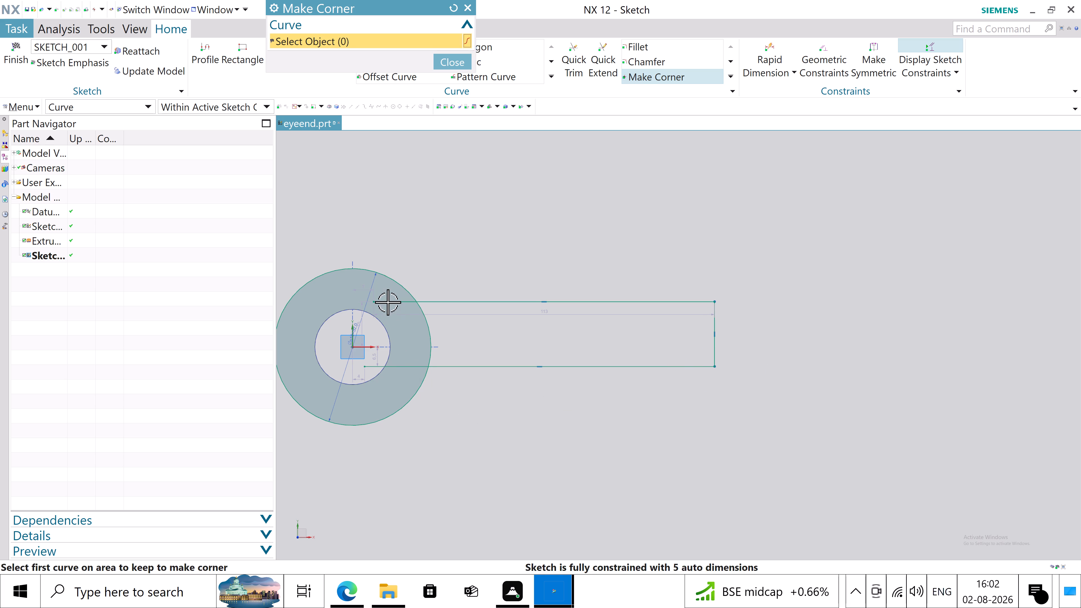
Quick Trim both horizontal lines inside the circle and the circle's outer arc, keeping only the arc between the lines.
left_click(573, 59)
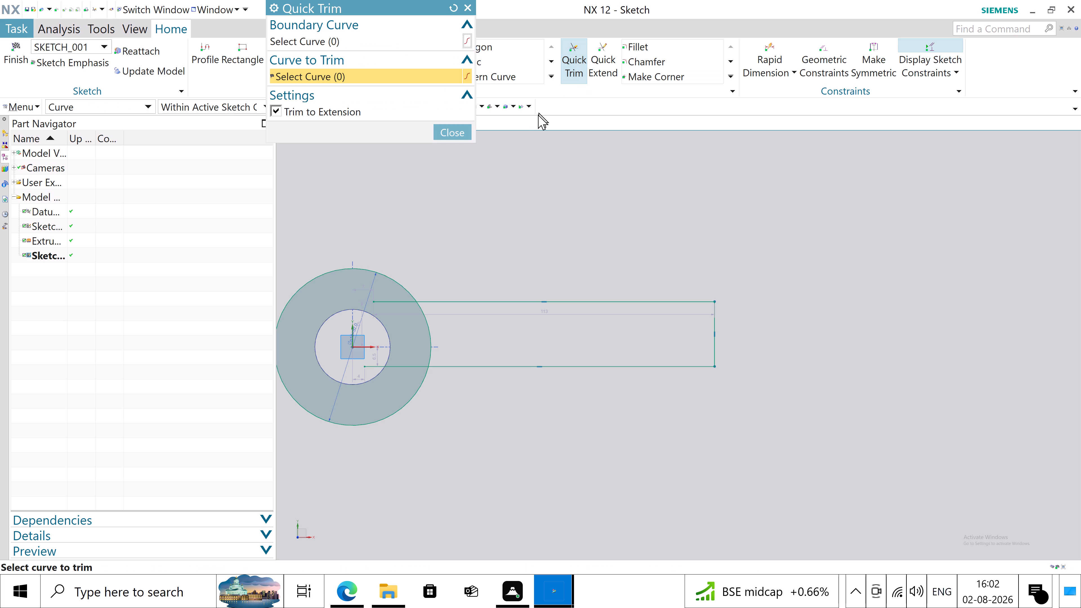
left_click(382, 303)
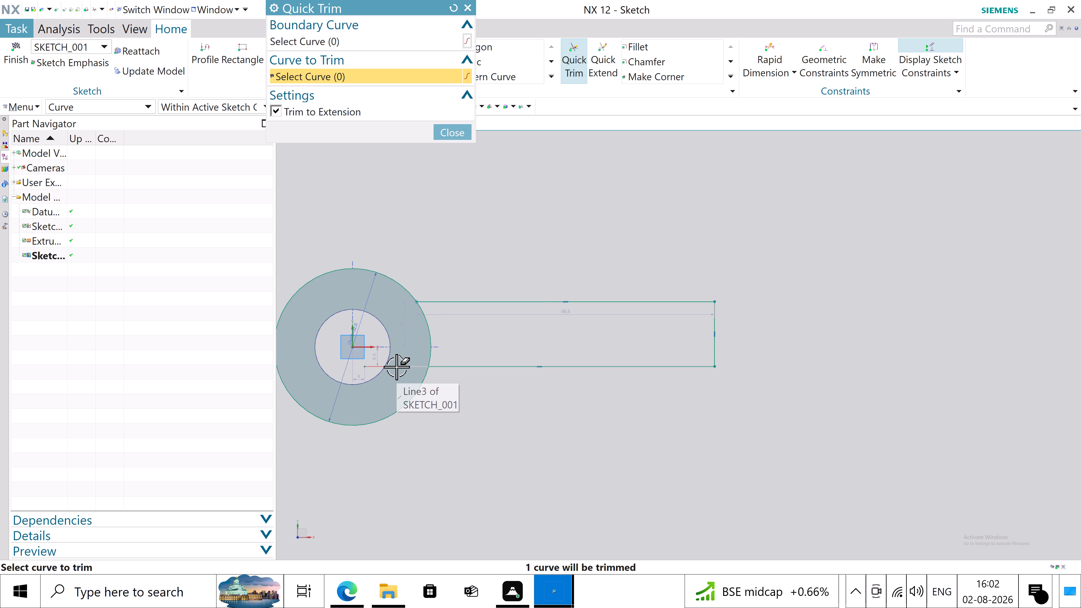
left_click(396, 367)
left_click(403, 400)
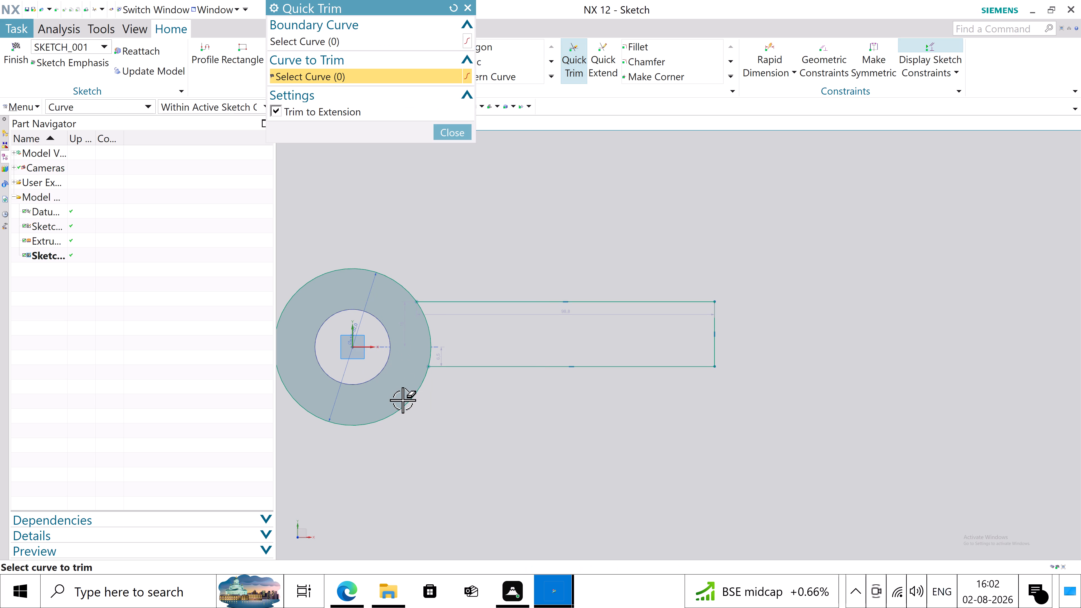
left_click(408, 403)
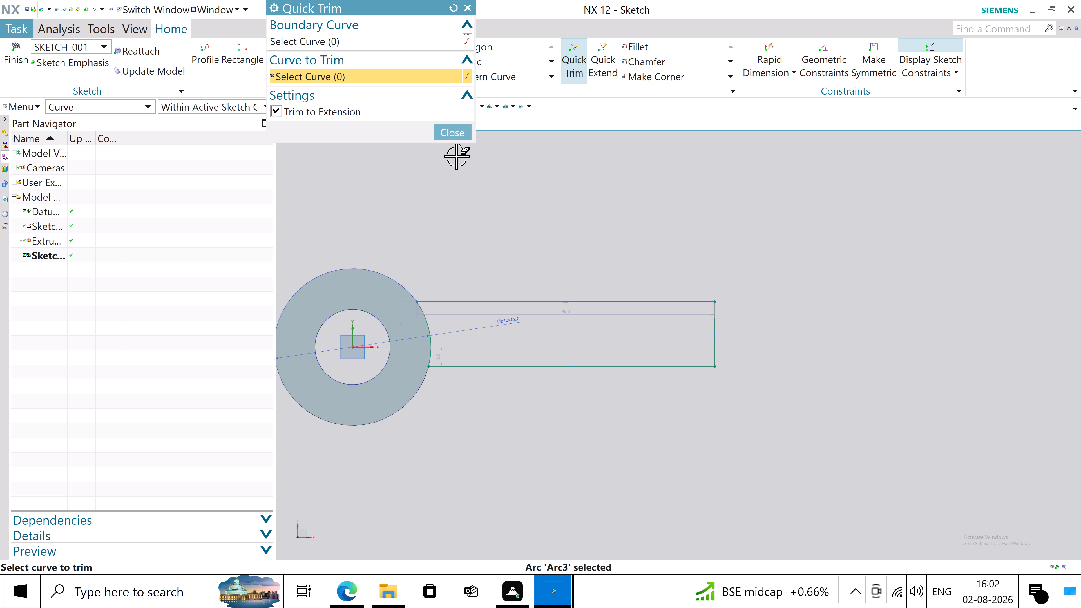
left_click(460, 130)
Set the distances of the lower and upper horizontal lines from the X axis to 14 mm each.
scroll(419, 354, "up", 3)
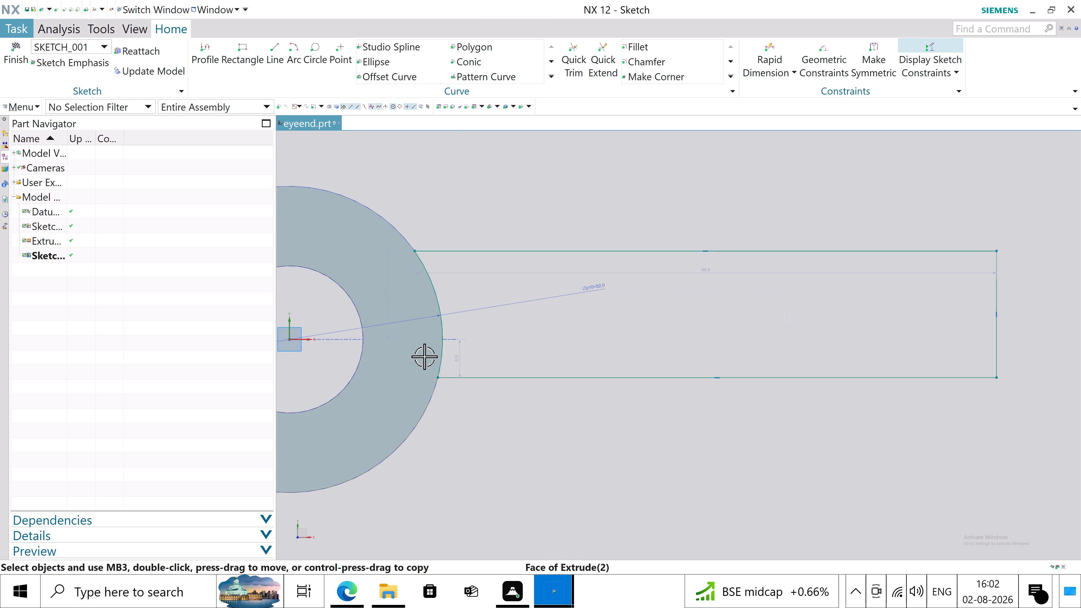
double_click(456, 359)
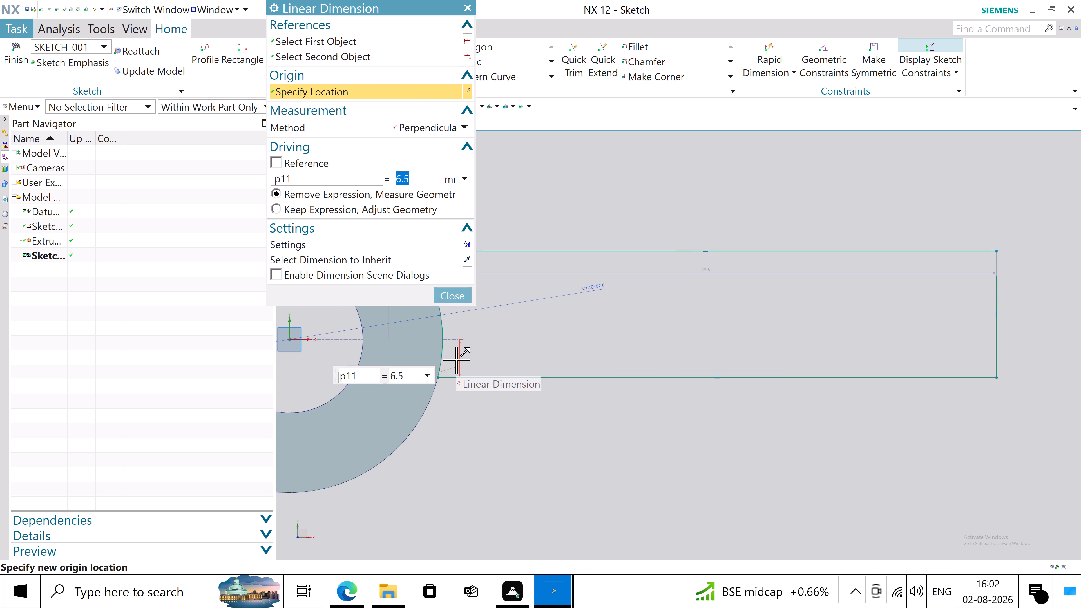
type("14")
key("Return")
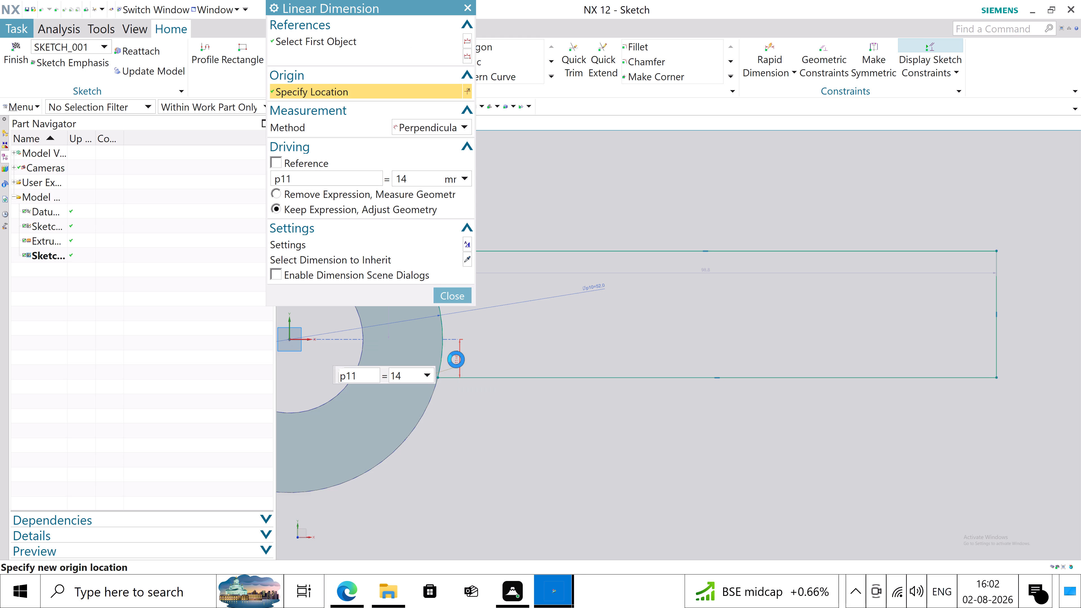
scroll(572, 424, "down", 3)
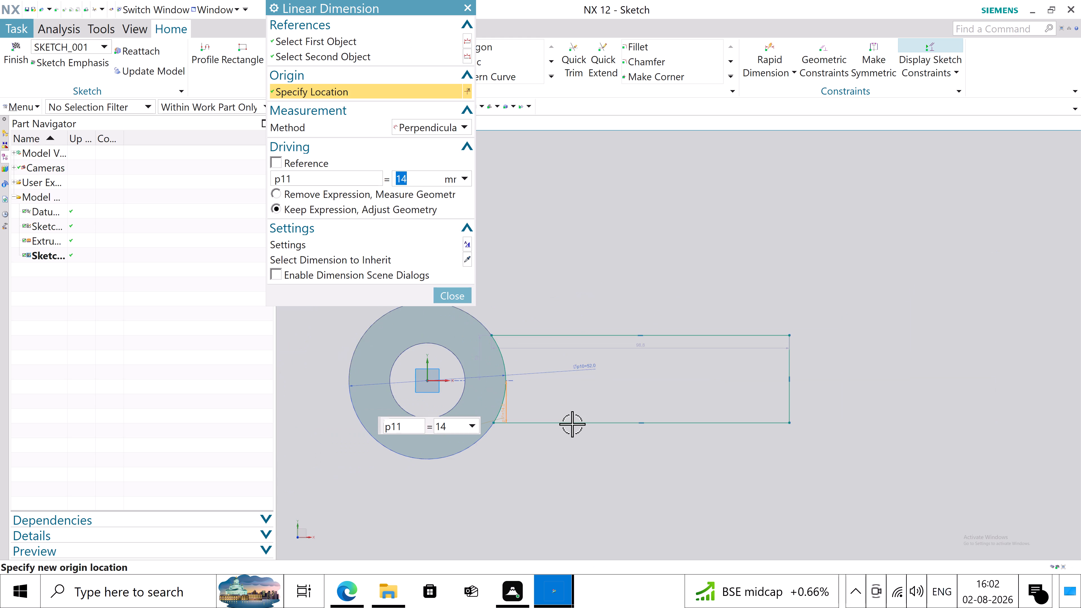
double_click(479, 358)
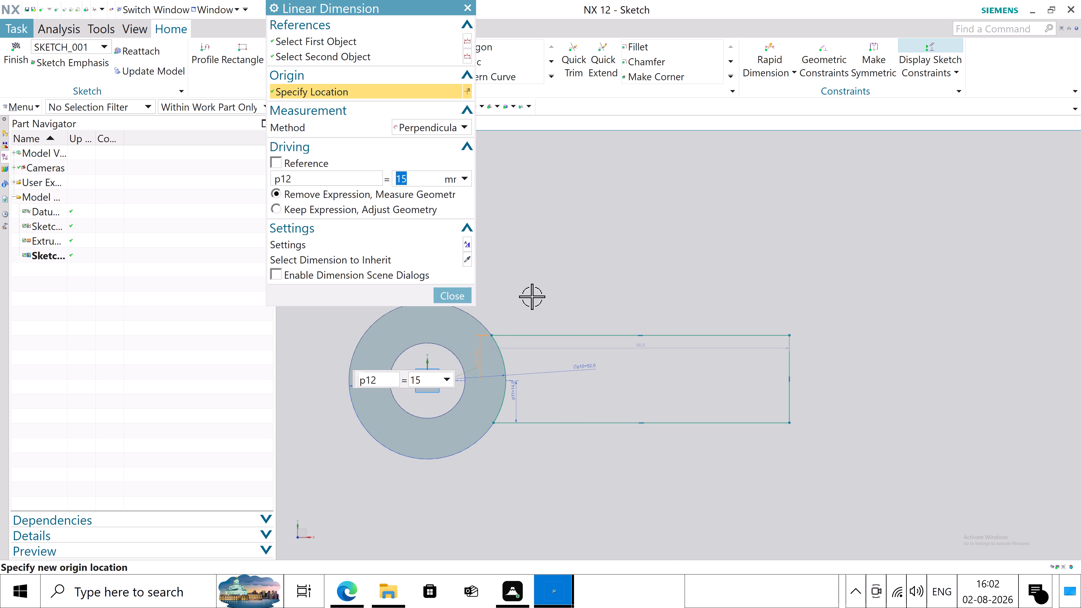
type("14")
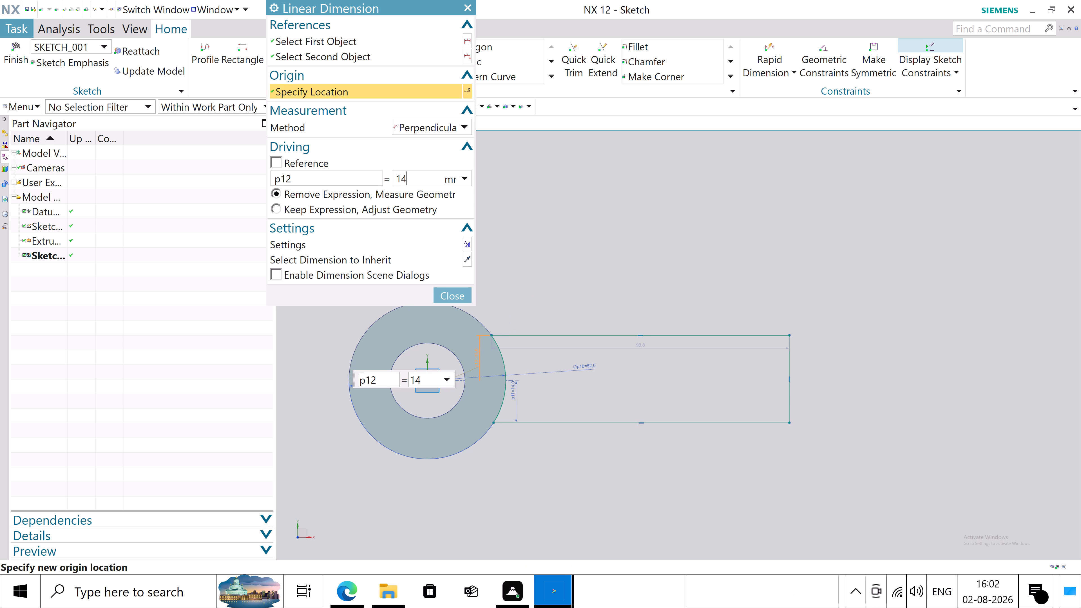
key("Return")
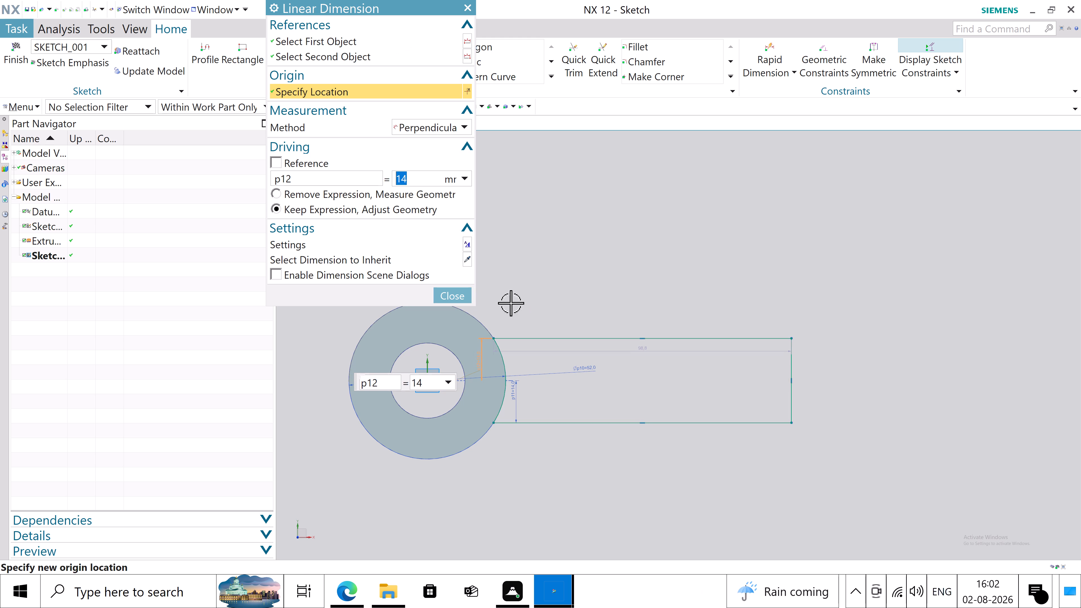
left_click(464, 297)
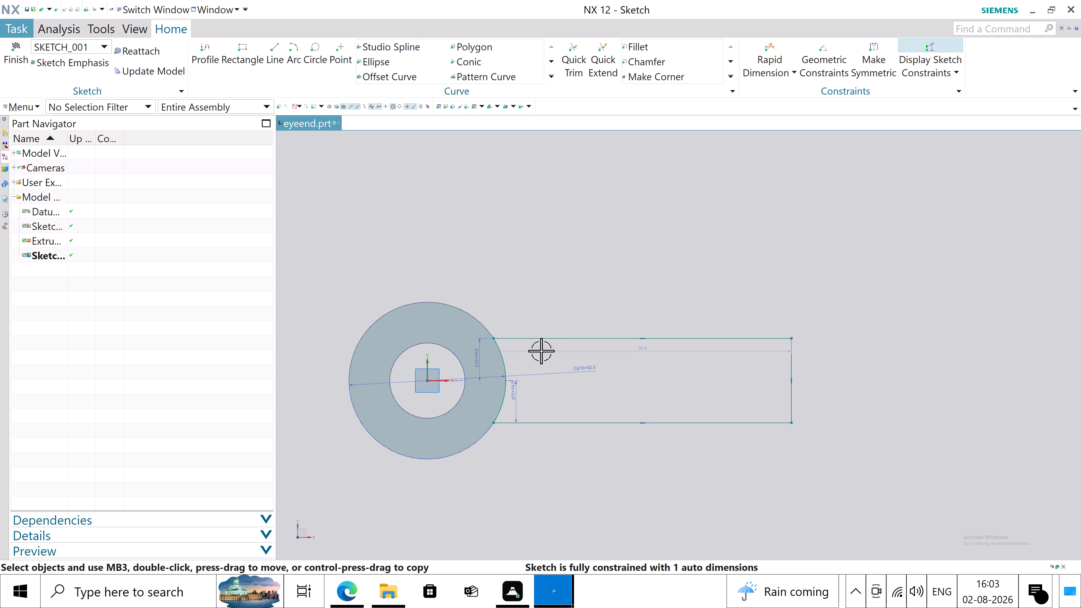
Move the arc's diameter dimension clear of the rod profile, above the ring.
left_click_drag(573, 374, 497, 223)
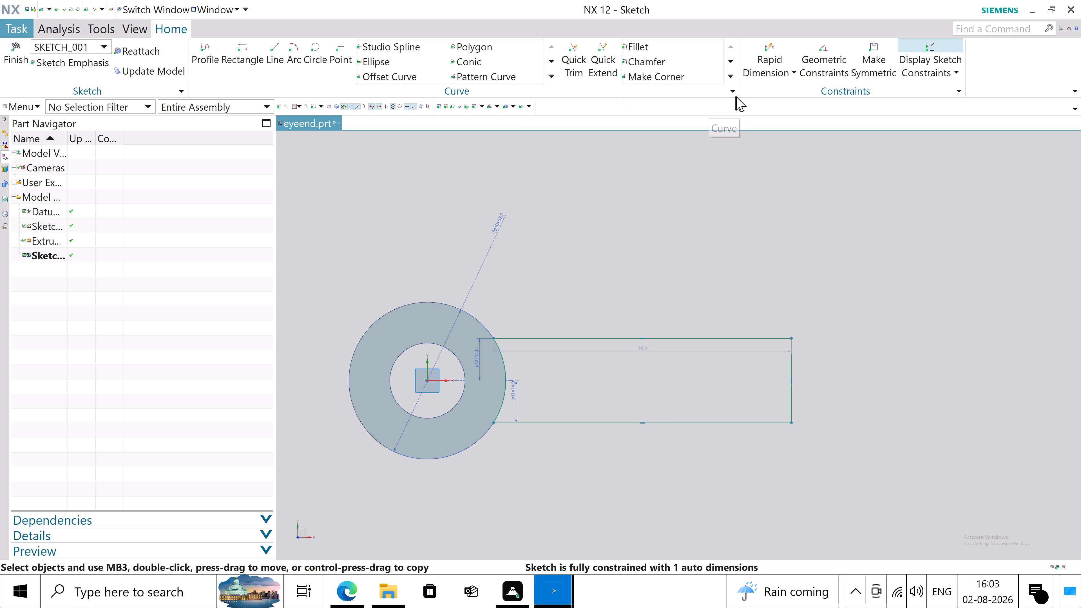
Add a Rapid Dimension of 105 mm between the vertical end line and the arc centre.
left_click(758, 75)
left_click(761, 88)
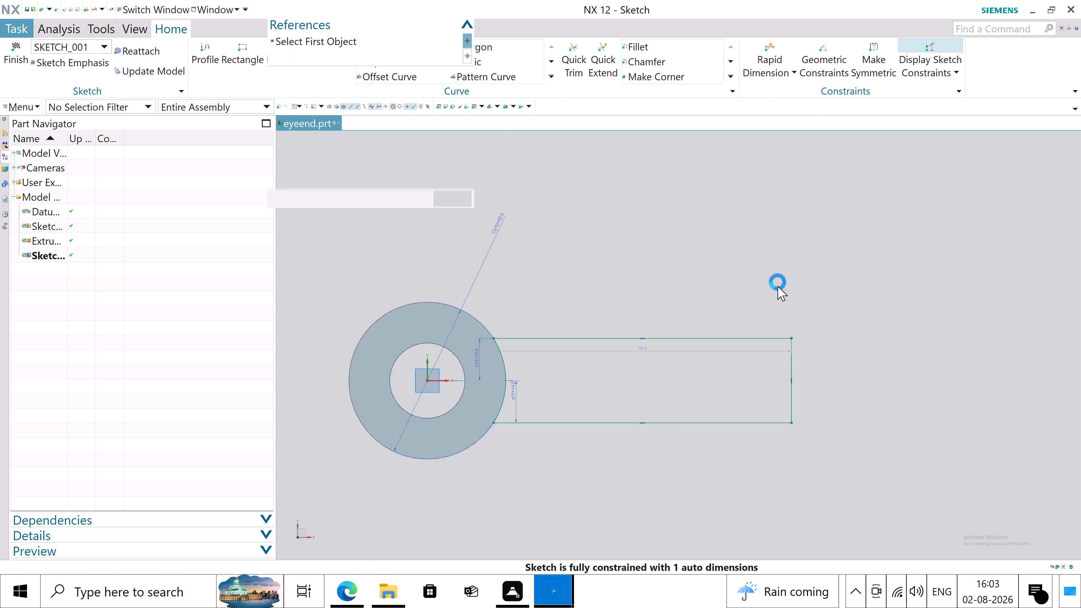
left_click(791, 406)
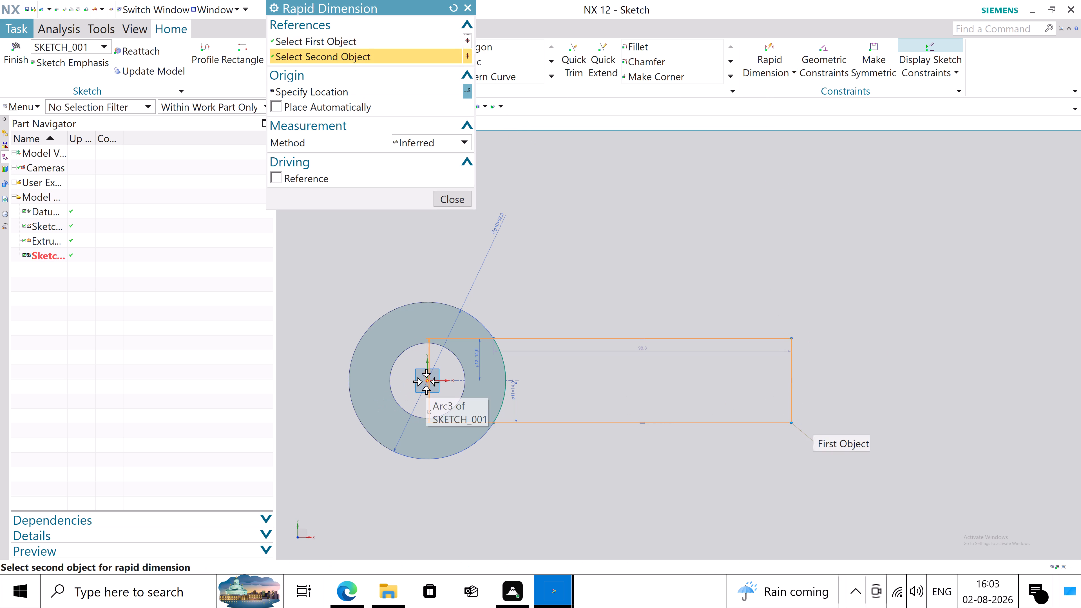
left_click(426, 381)
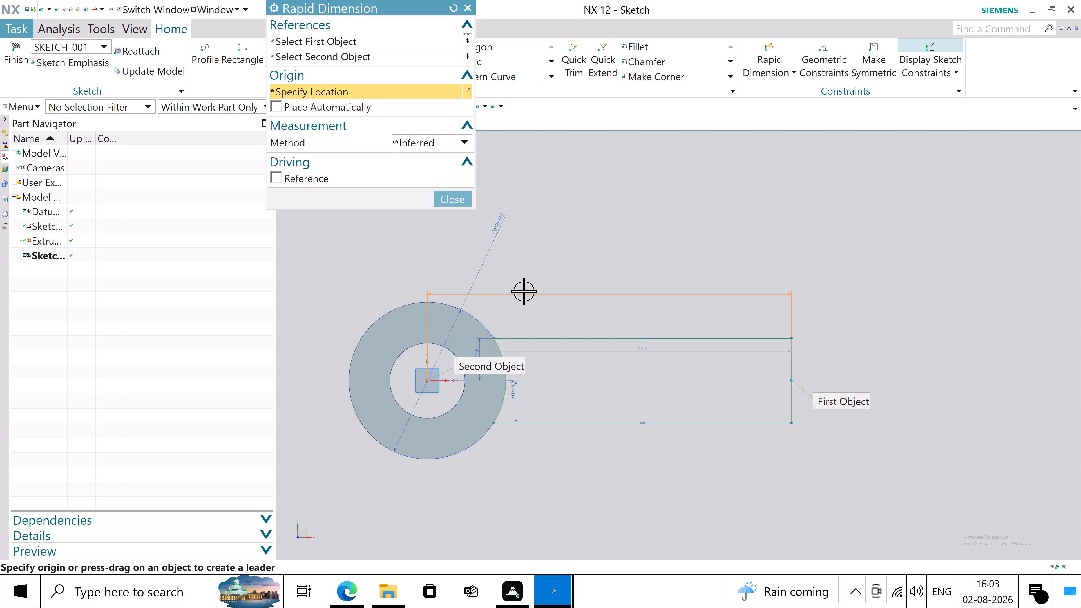
left_click(524, 291)
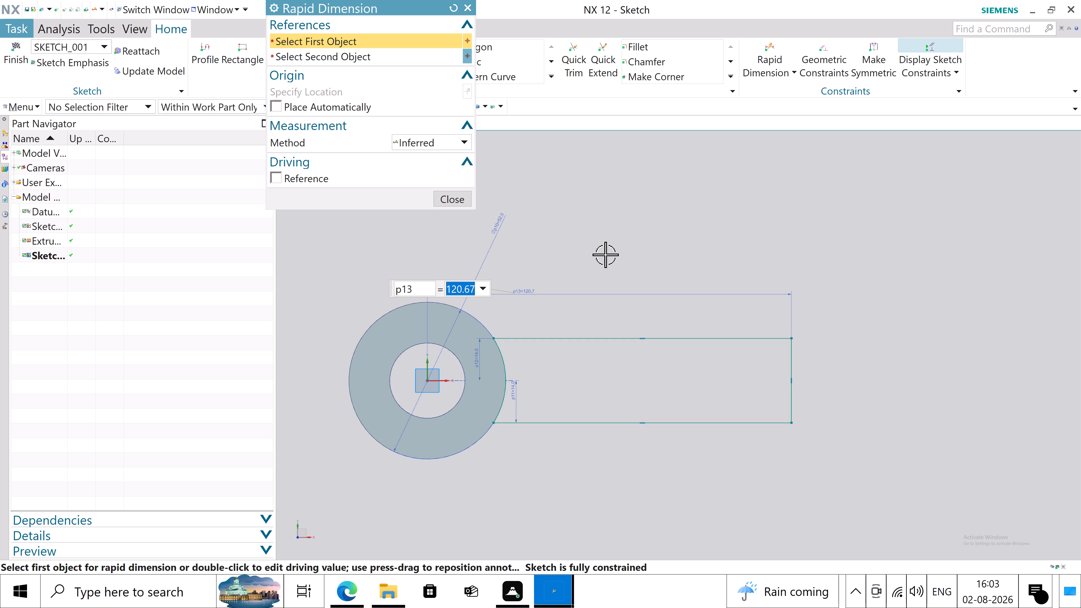
type("105")
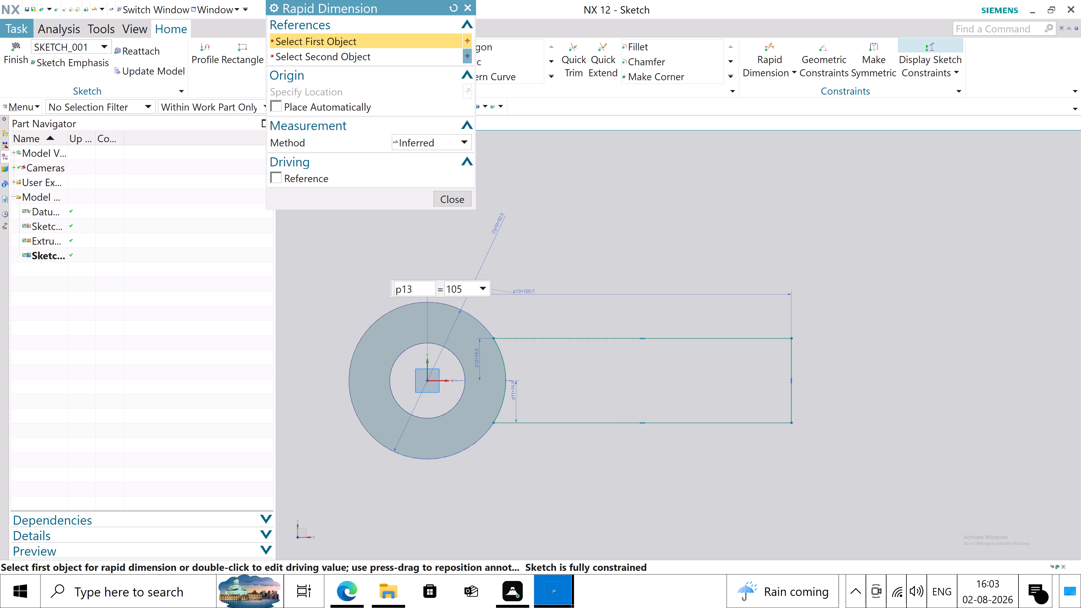
key("Return")
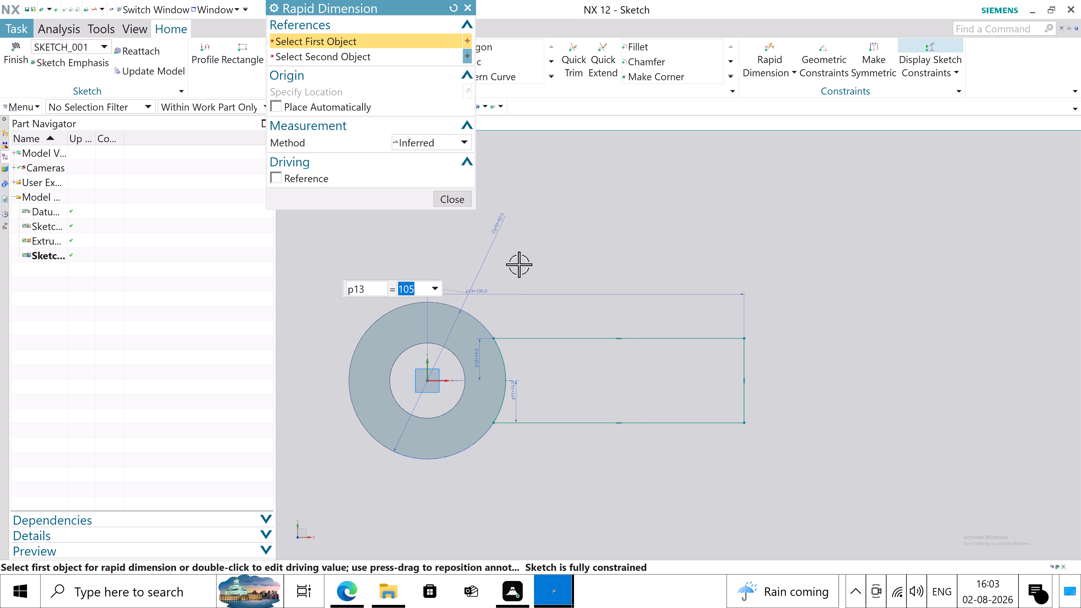
left_click(449, 204)
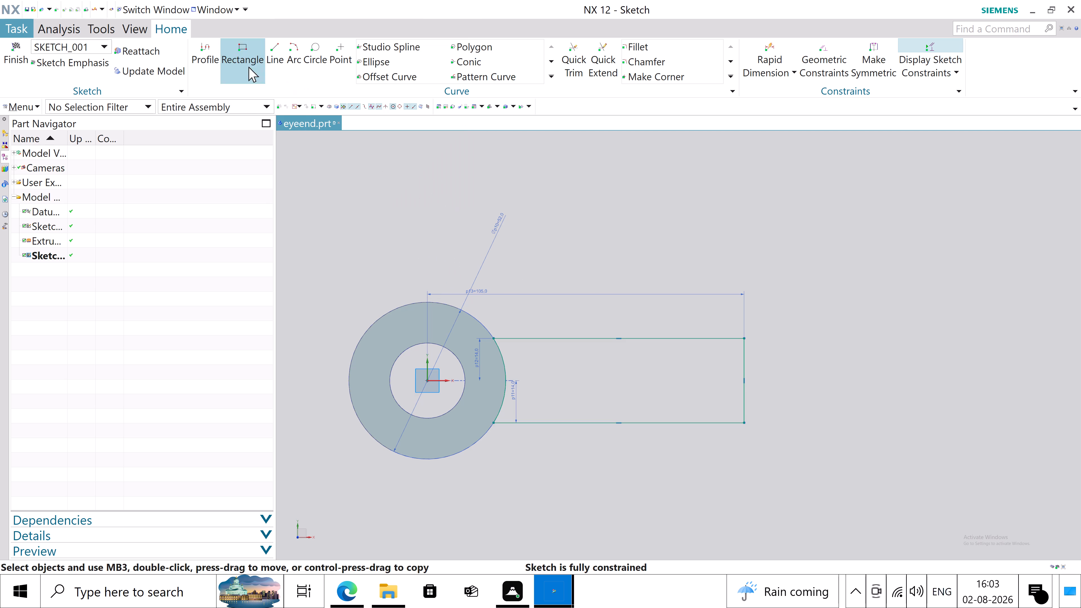
Finish the rod profile sketch and return to Modeling.
left_click(14, 60)
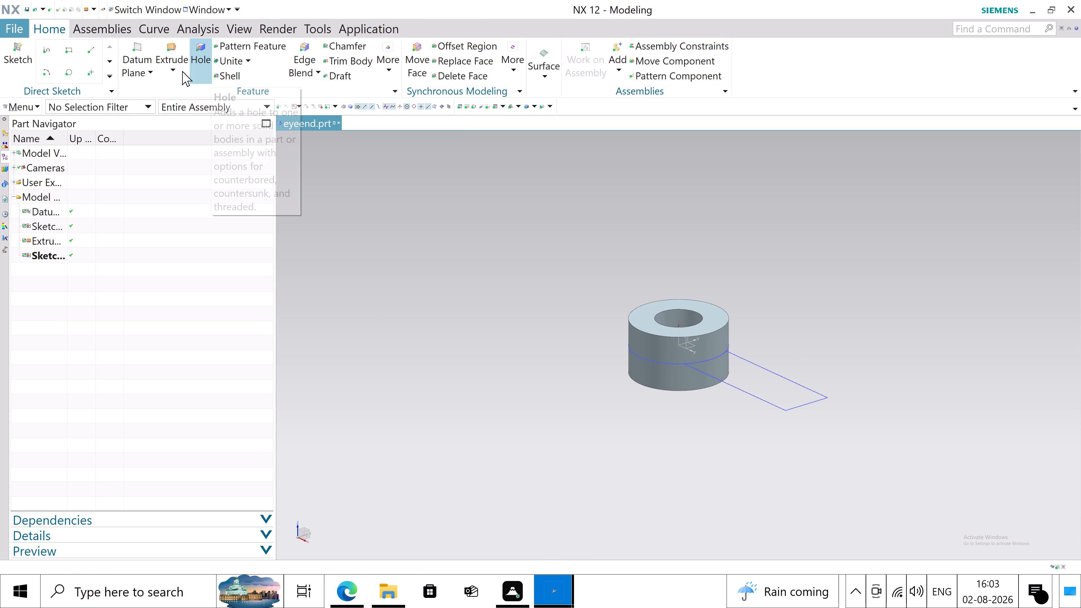
Extrude the rod profile sketch with a Symmetric Value distance of 14 mm, leaving the Boolean inferred so it unites with the ring.
left_click(182, 71)
left_click(184, 94)
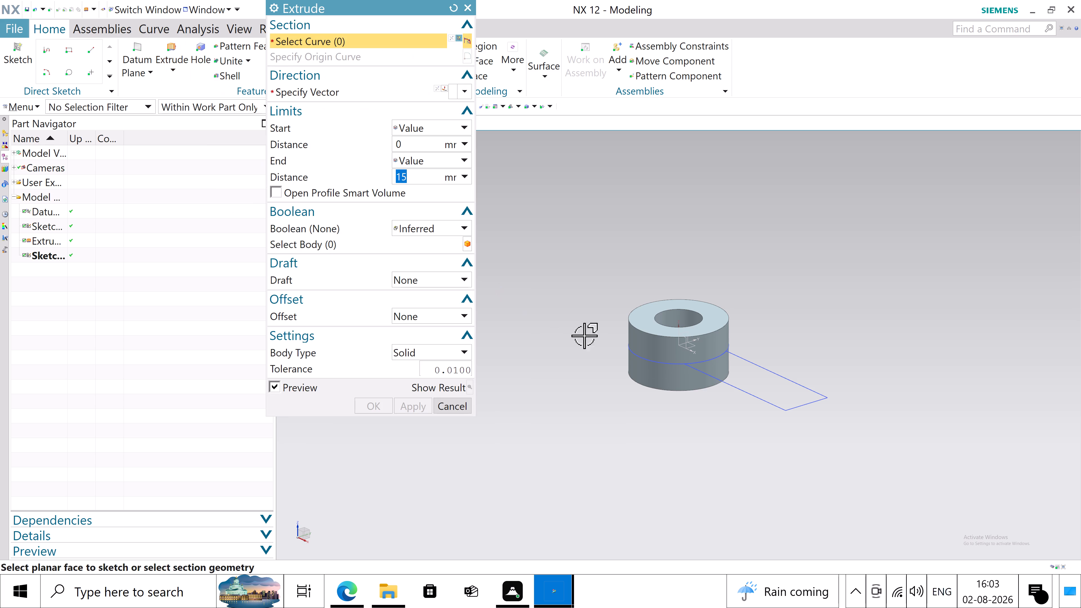
left_click(737, 389)
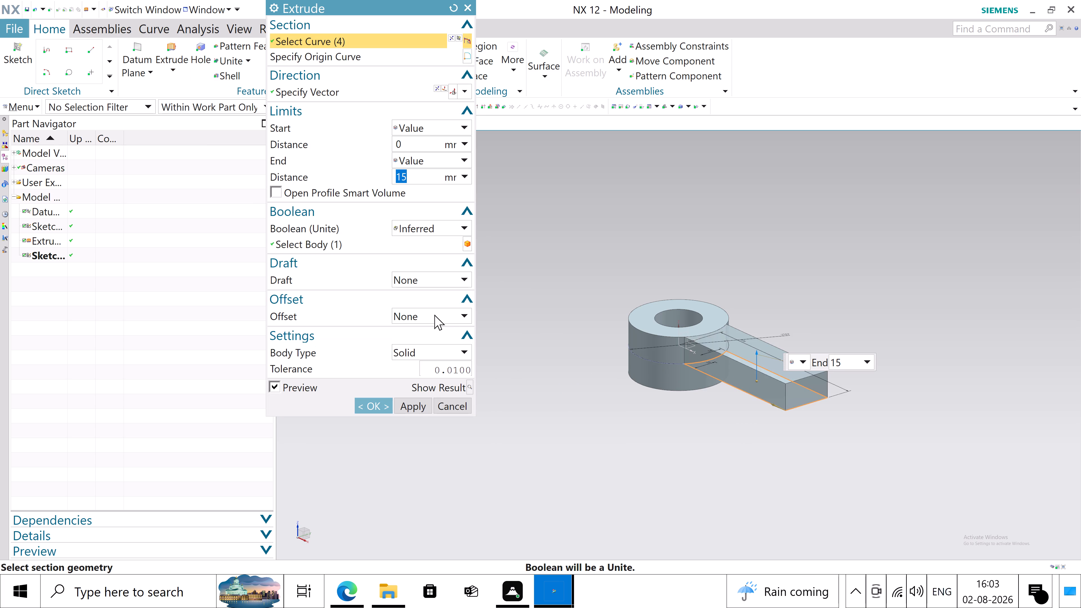
type("14")
key("Return")
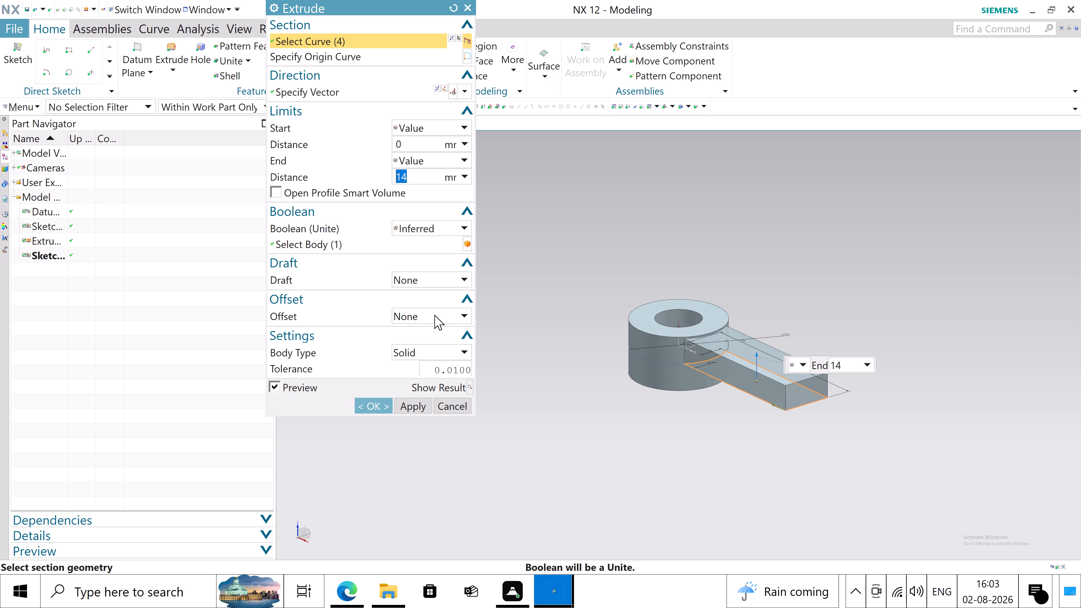
left_click(439, 125)
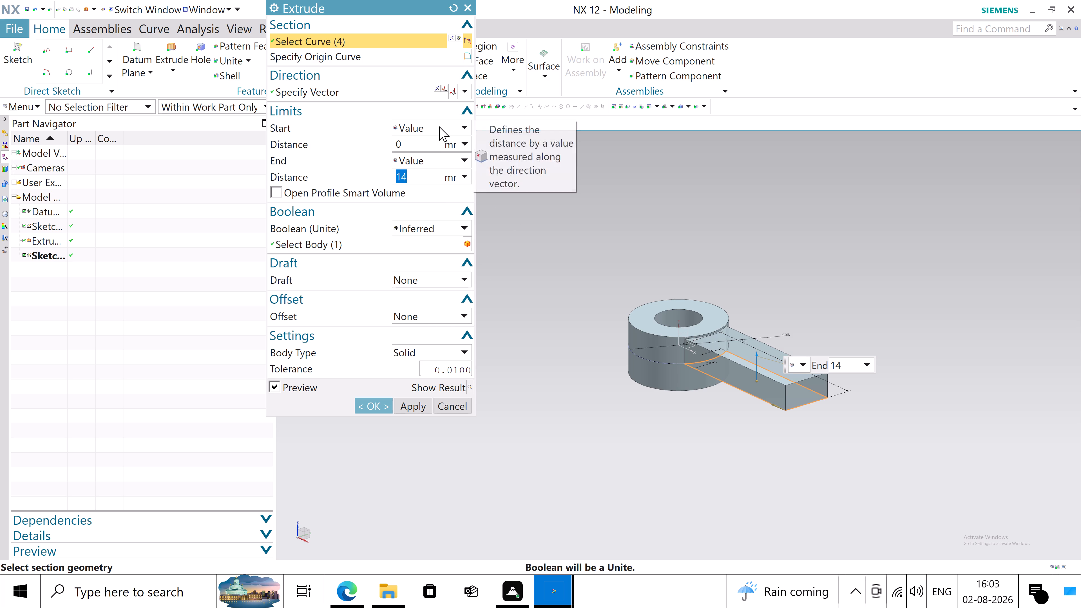
left_click(431, 158)
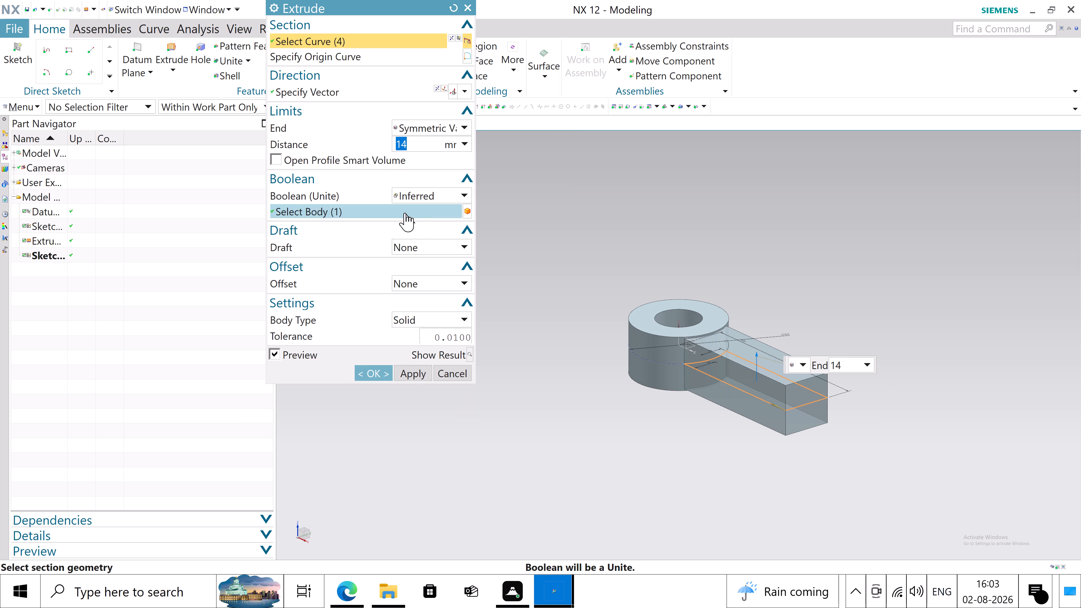
left_click(388, 375)
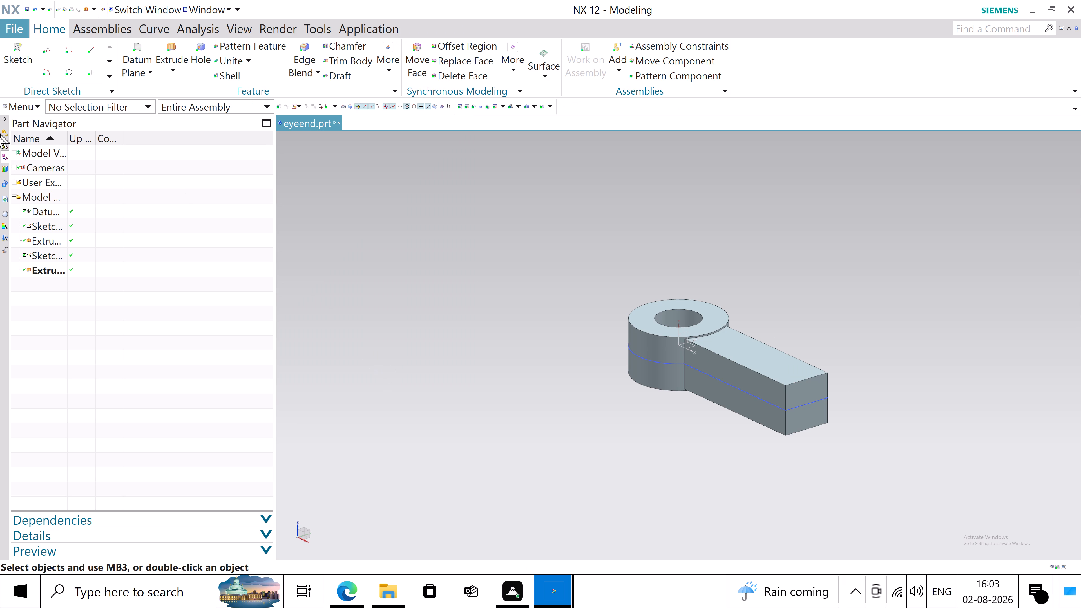
Create a sketch in the task environment on the rod's flat end face and close the automatically started Profile tool.
left_click(24, 108)
left_click(36, 168)
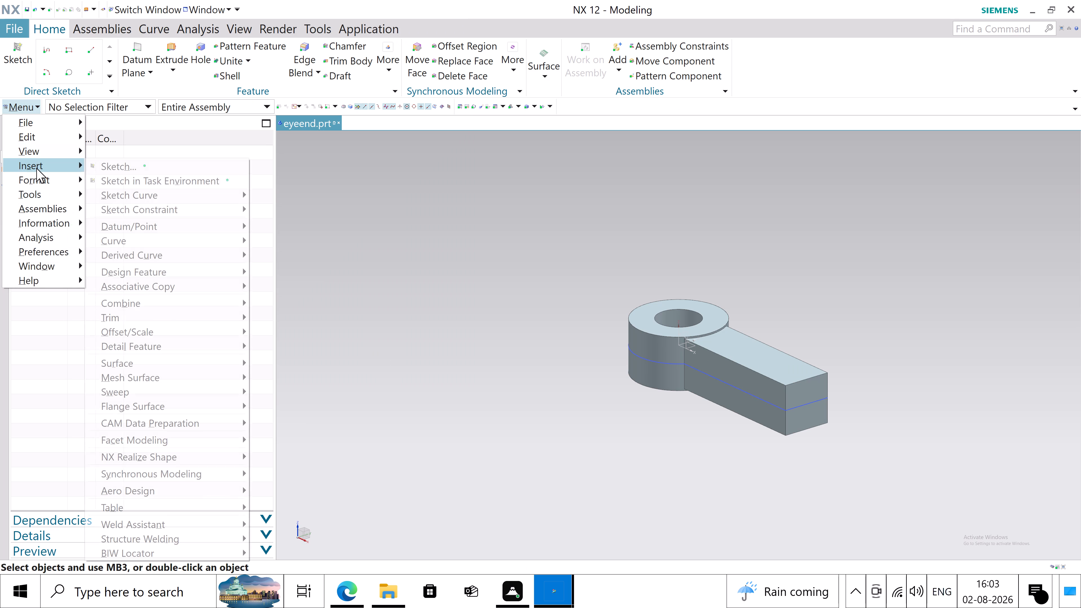
left_click(160, 183)
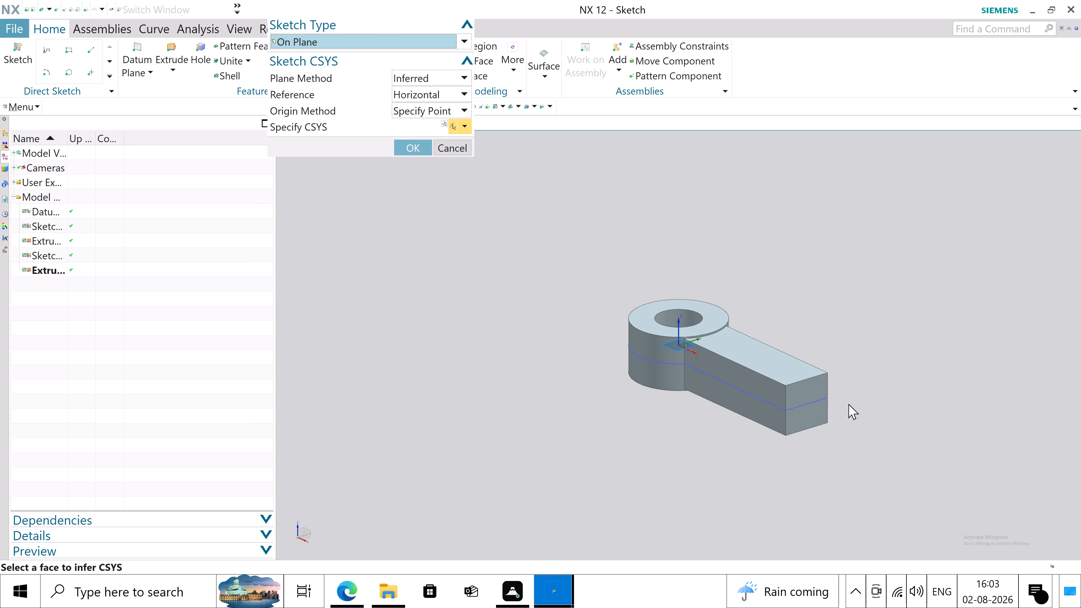
scroll(841, 401, "up", 4)
left_click(798, 391)
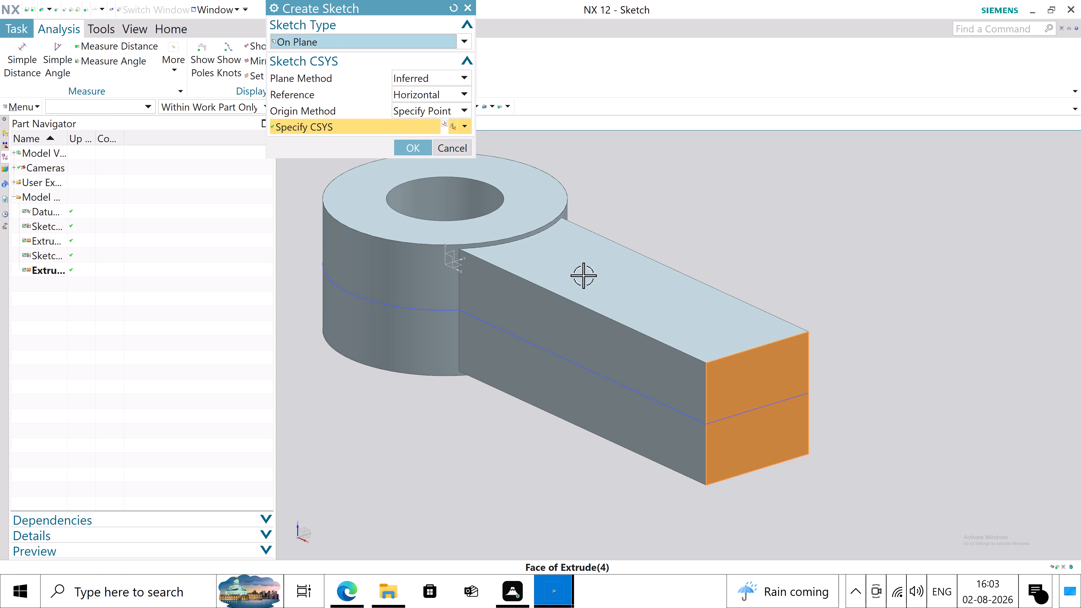
left_click(421, 150)
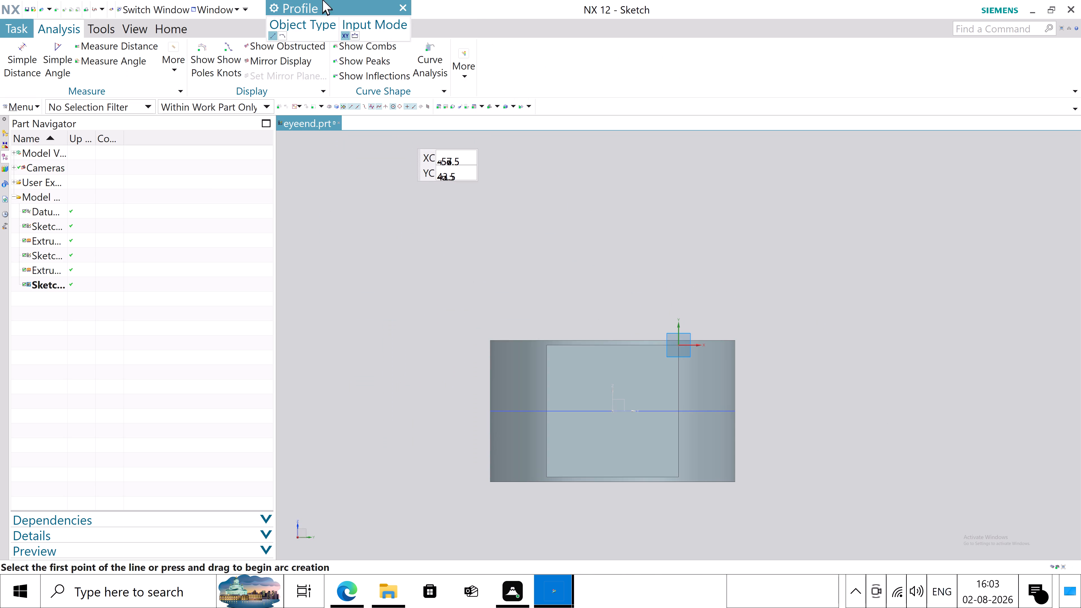
left_click(403, 9)
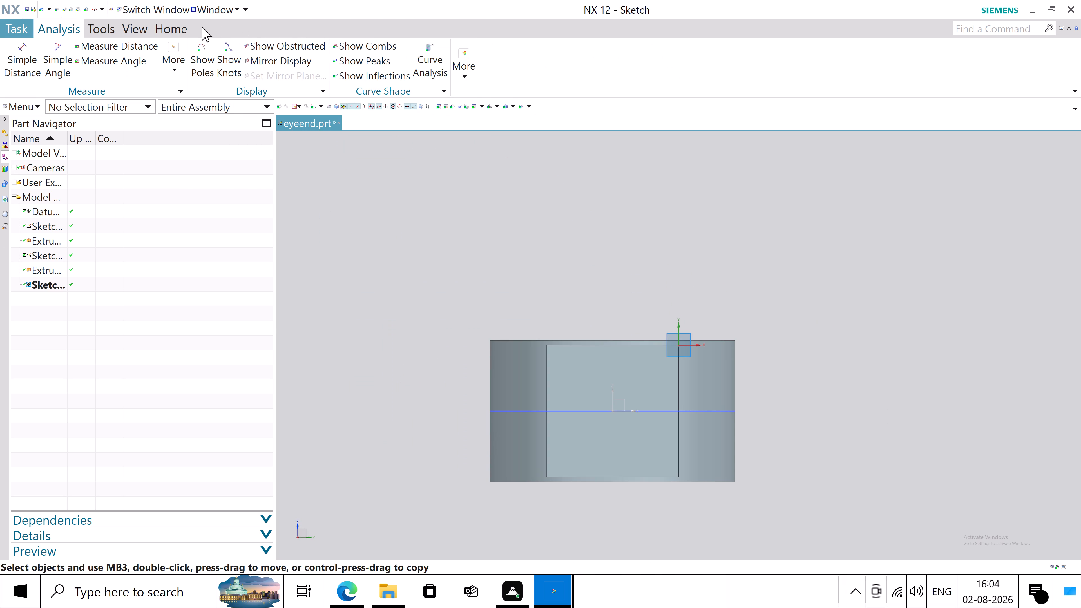
Sketch four circles of 12 mm diameter, one centred on each corner of the rod's end face.
left_click(183, 29)
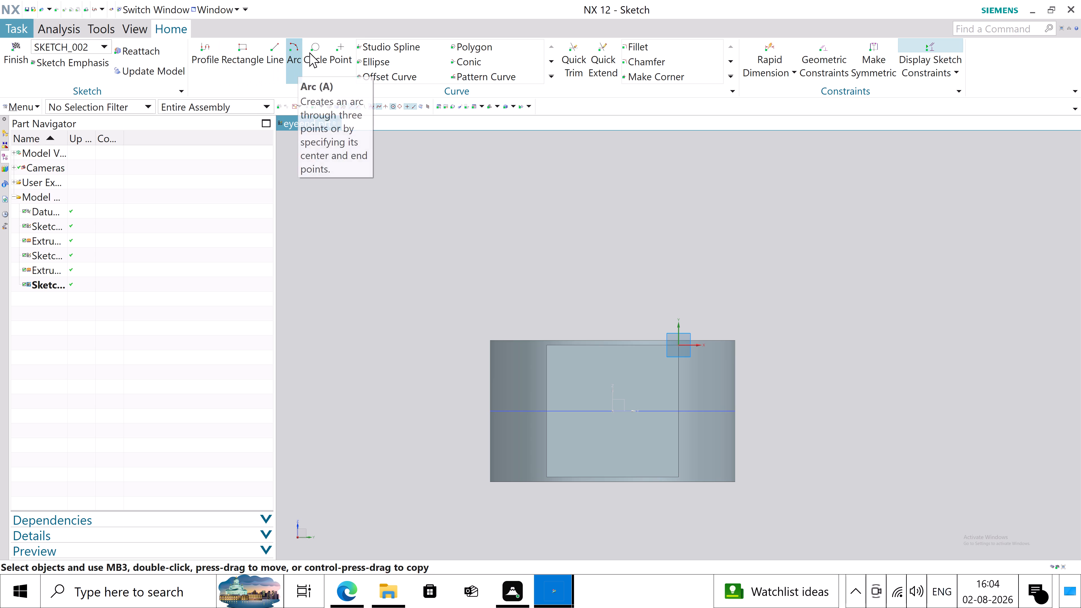
left_click(311, 52)
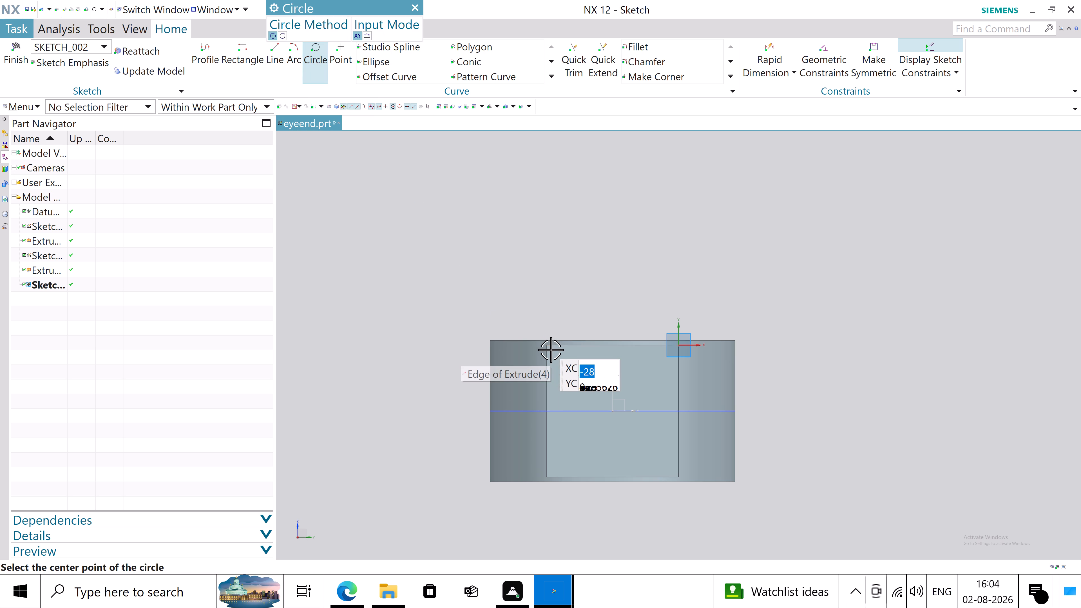
left_click(548, 347)
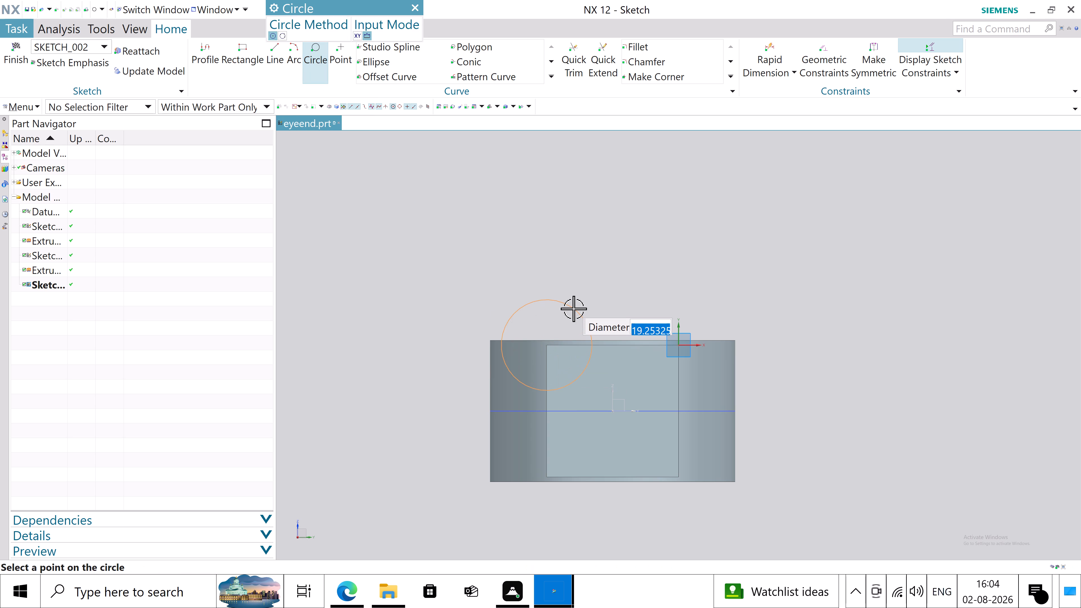
type("12")
key("Return")
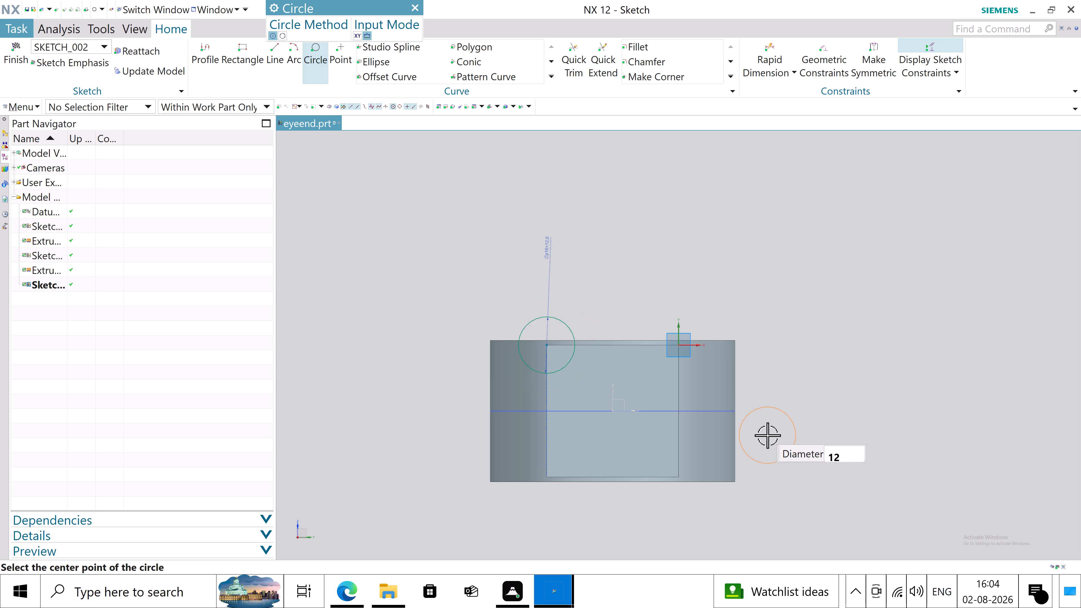
scroll(767, 435, "up", 3)
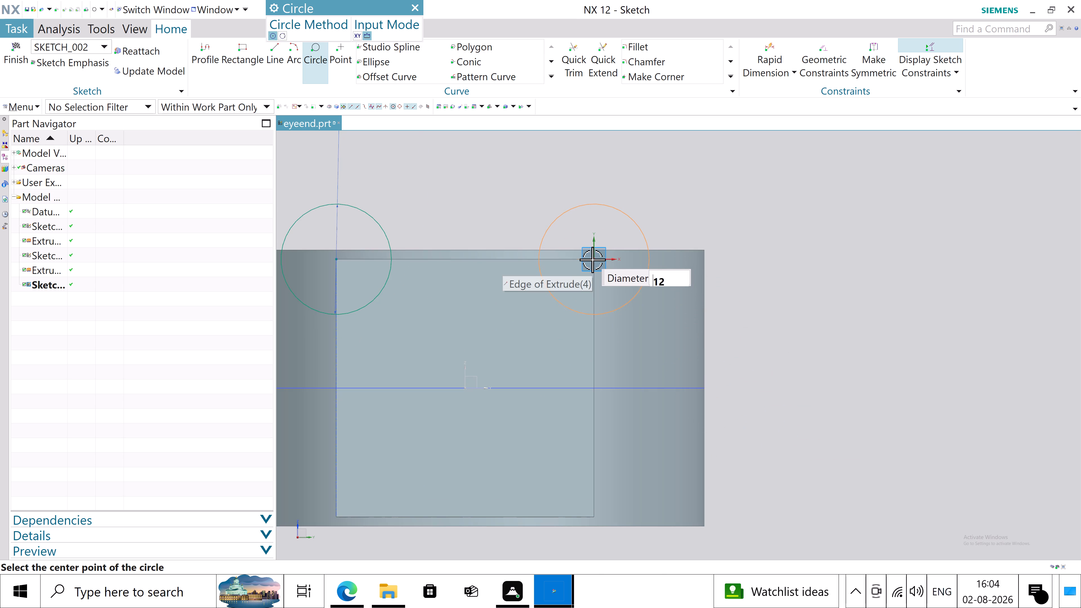
left_click(592, 260)
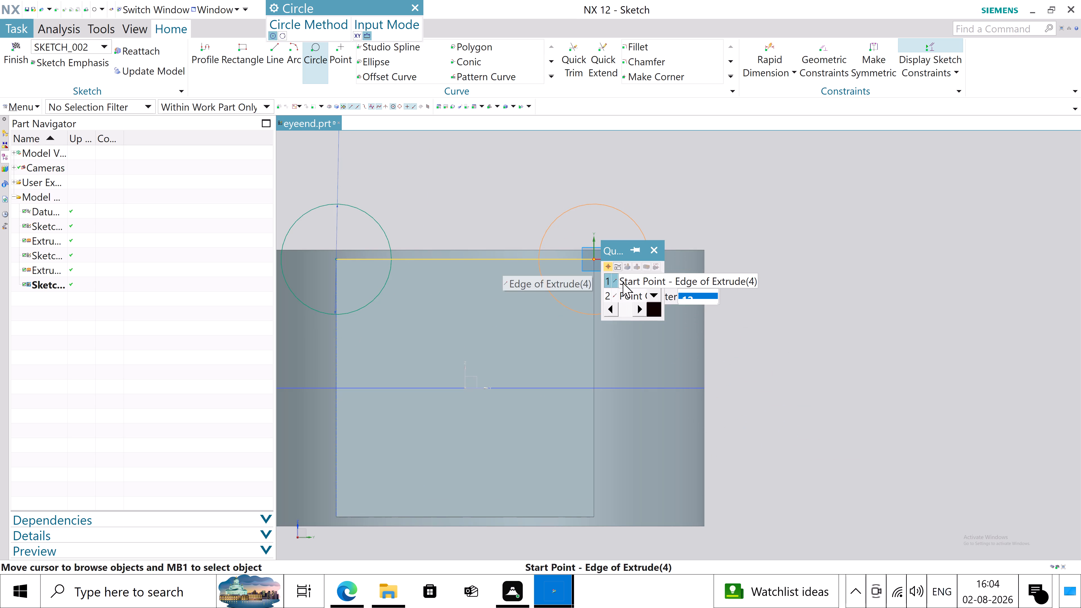
left_click(623, 282)
scroll(623, 282, "down", 3)
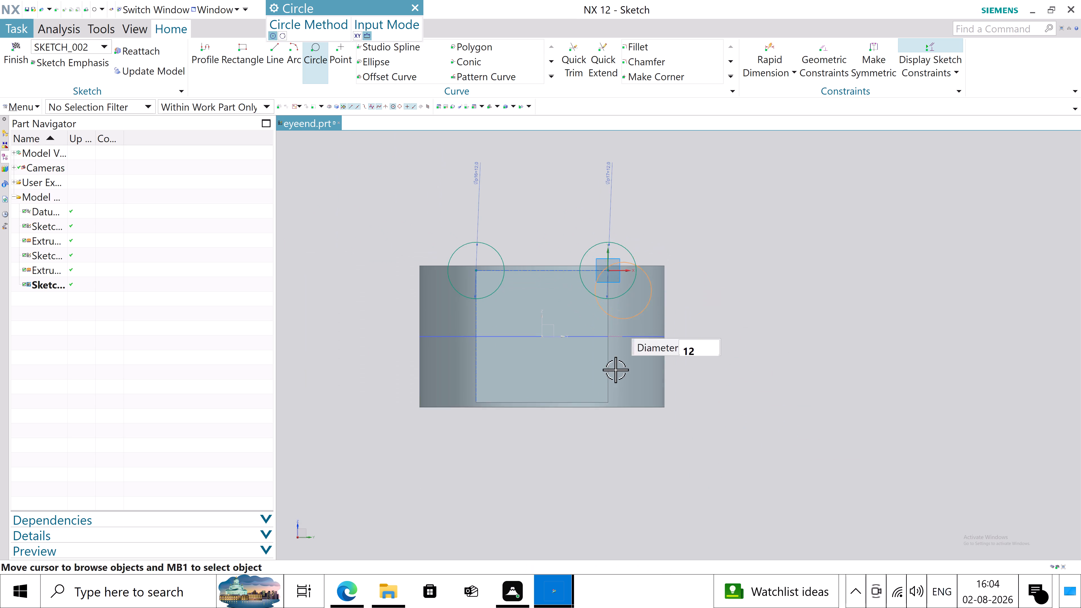
scroll(606, 392, "up", 3)
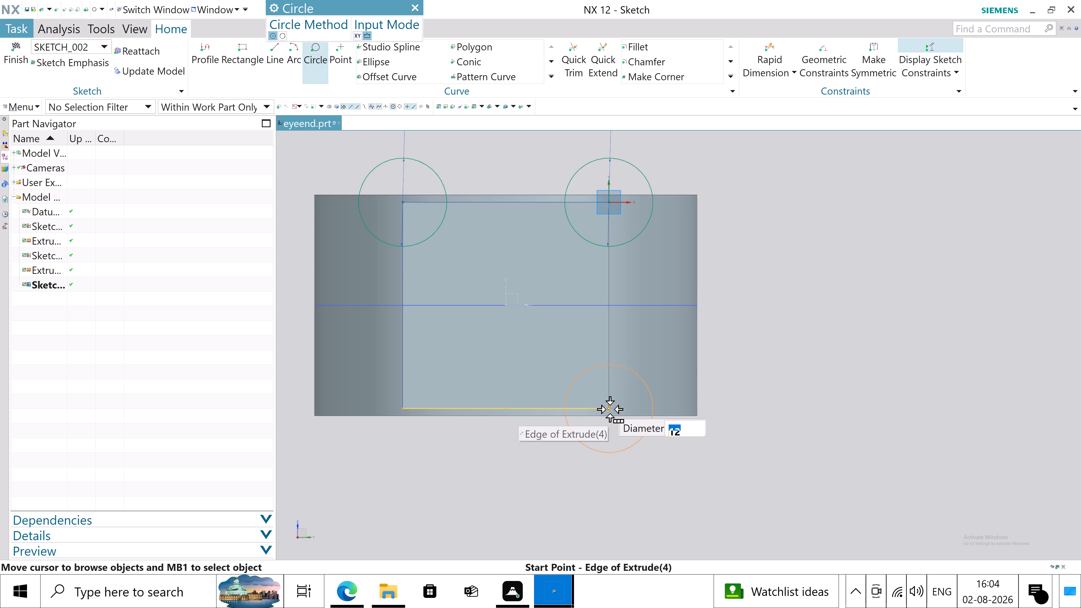
left_click(610, 409)
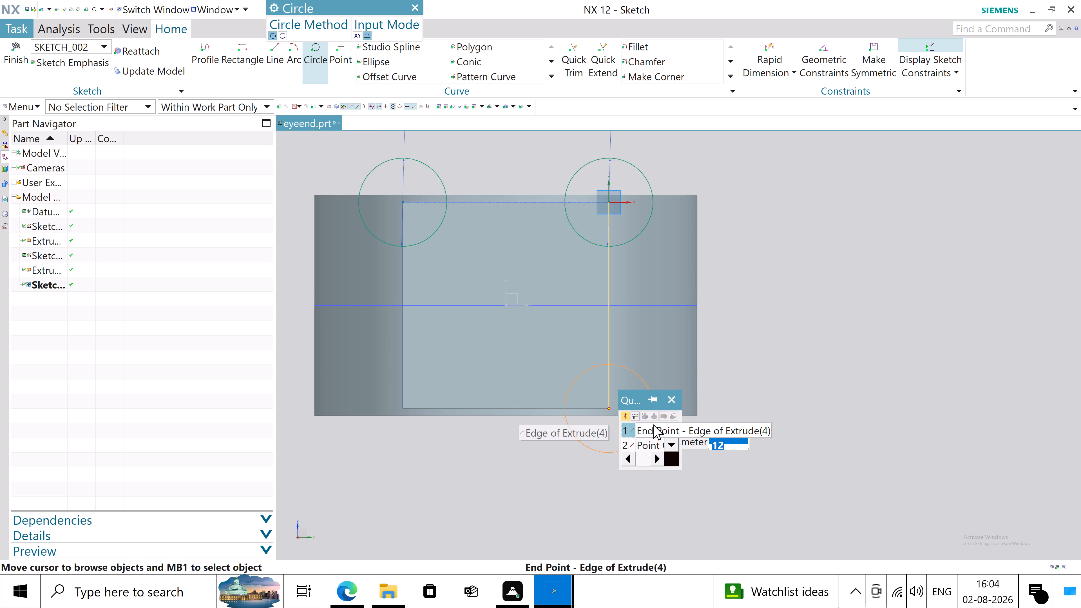
left_click(653, 430)
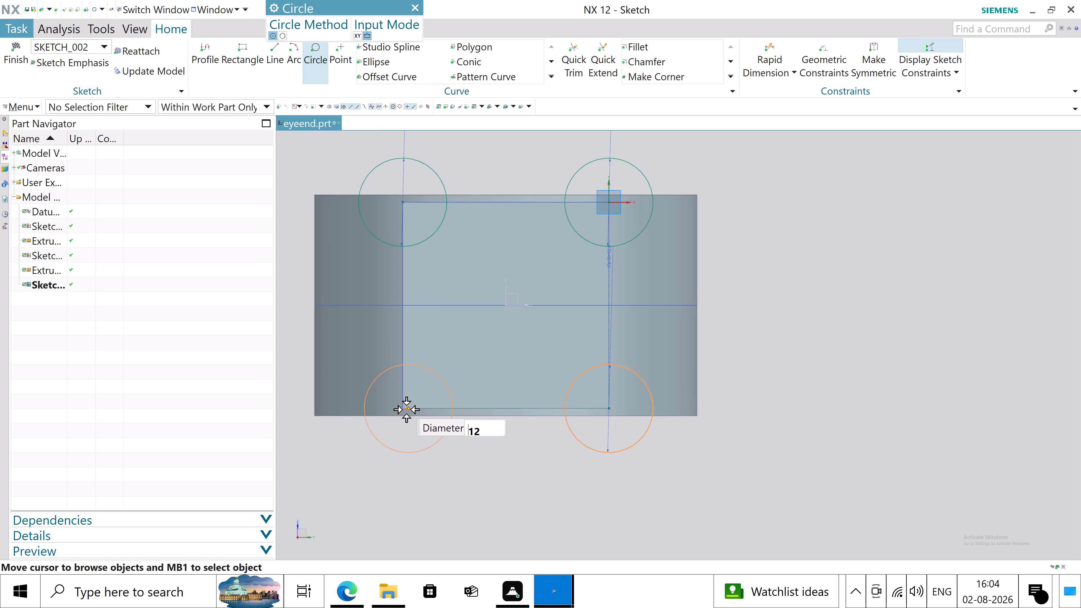
left_click(402, 408)
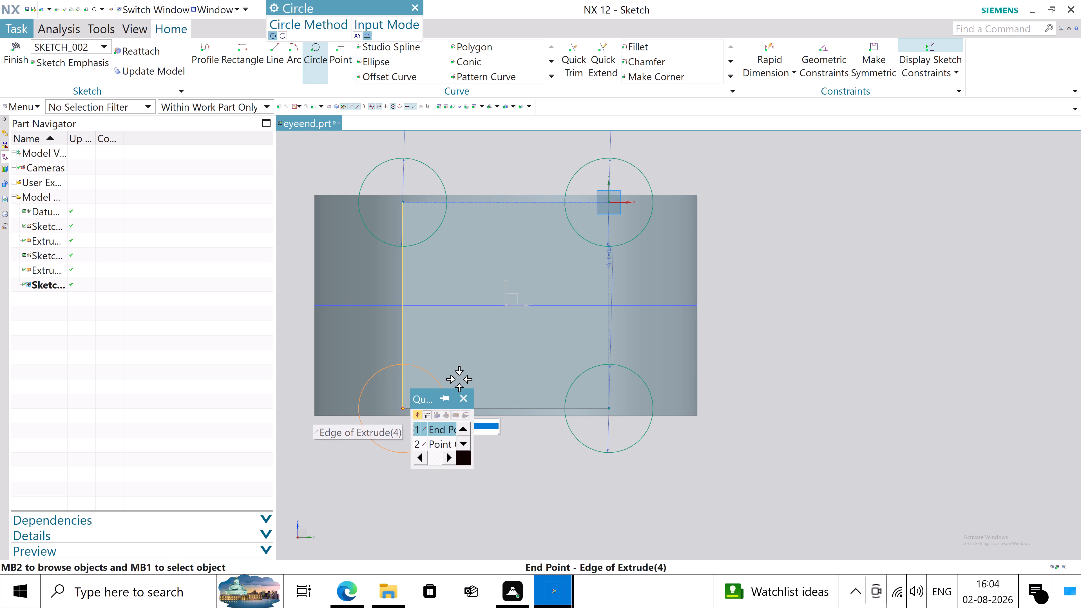
left_click(444, 434)
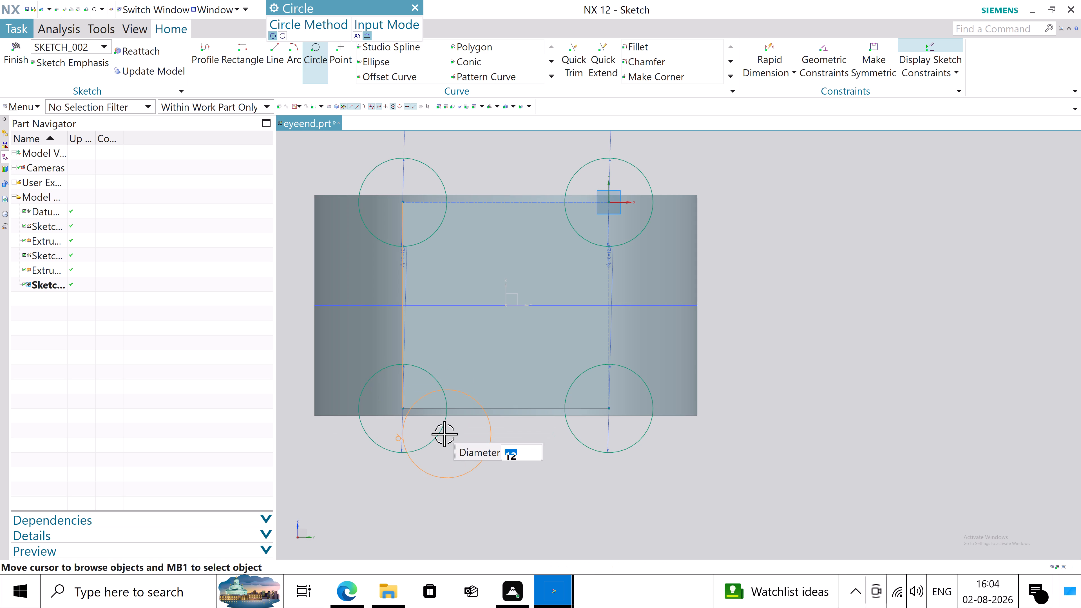
left_click(408, 9)
Sketch a 28 mm wide rectangle over the rod's end face, between the centres of two diagonally opposite circles.
left_click(244, 46)
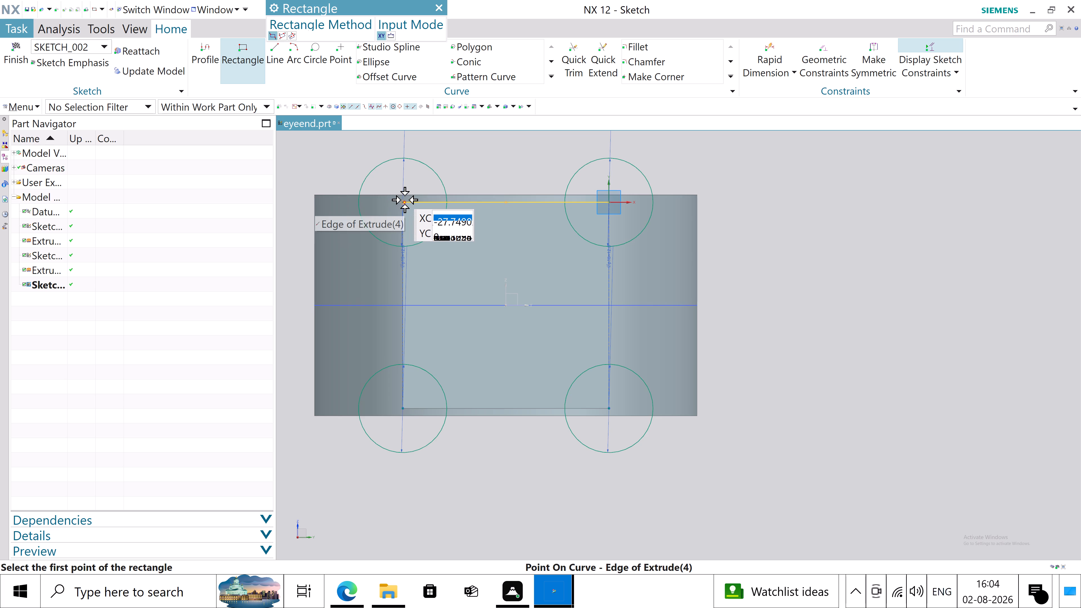
left_click(403, 201)
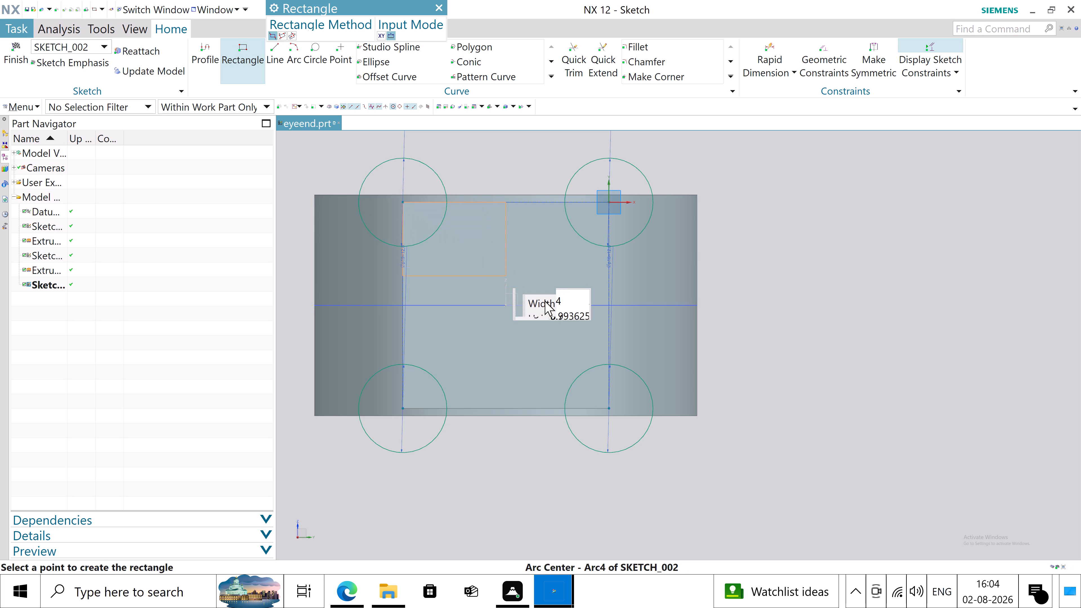
left_click(611, 409)
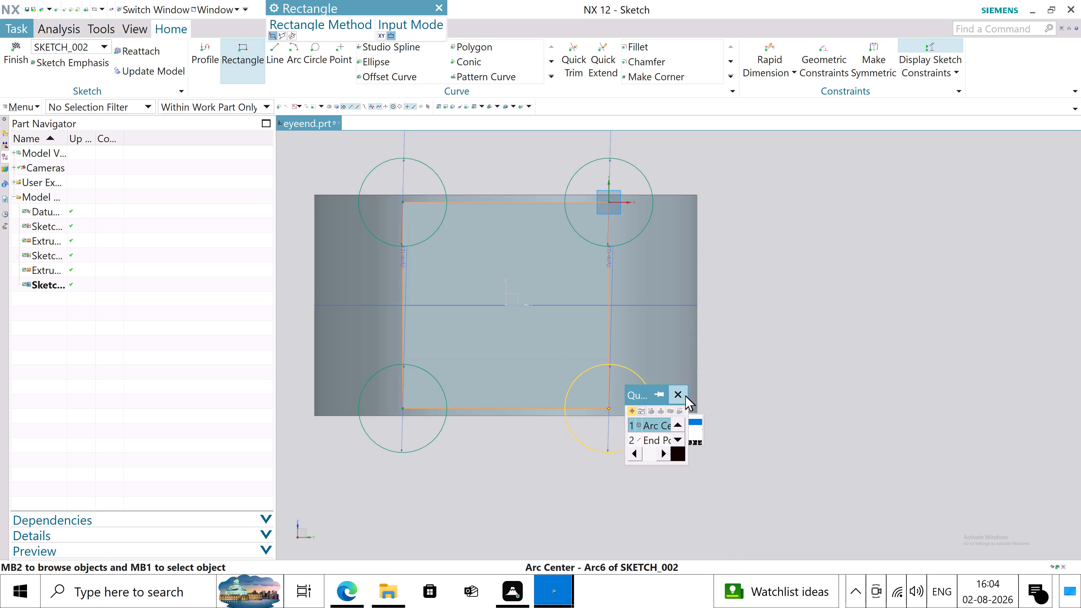
left_click(660, 438)
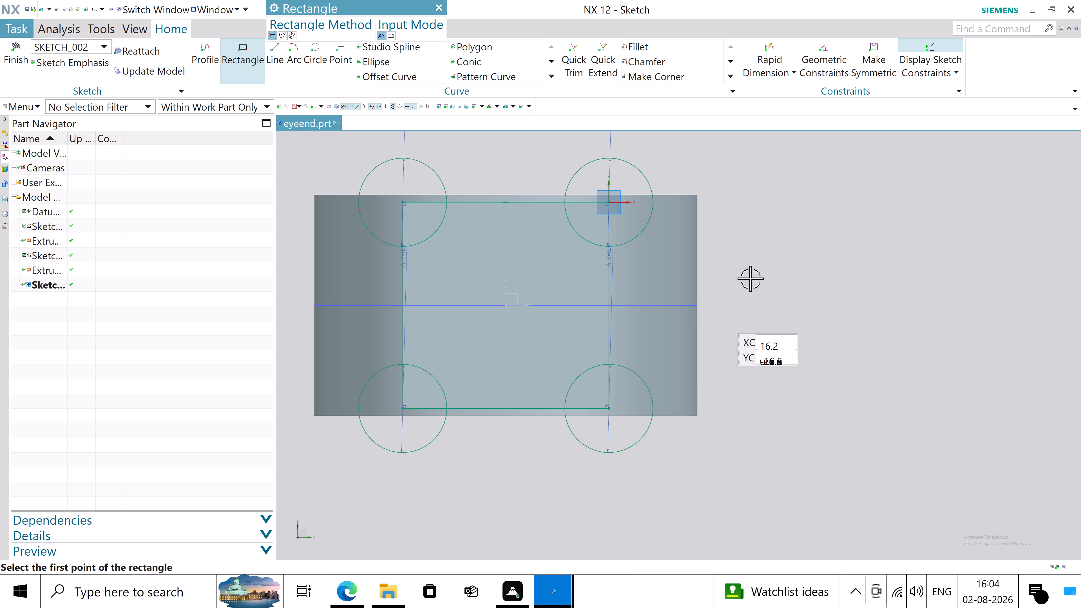
Quick Trim the portions of the four corner circles lying outside the rectangle, keeping the inner quarter arcs.
left_click(563, 59)
left_click(421, 167)
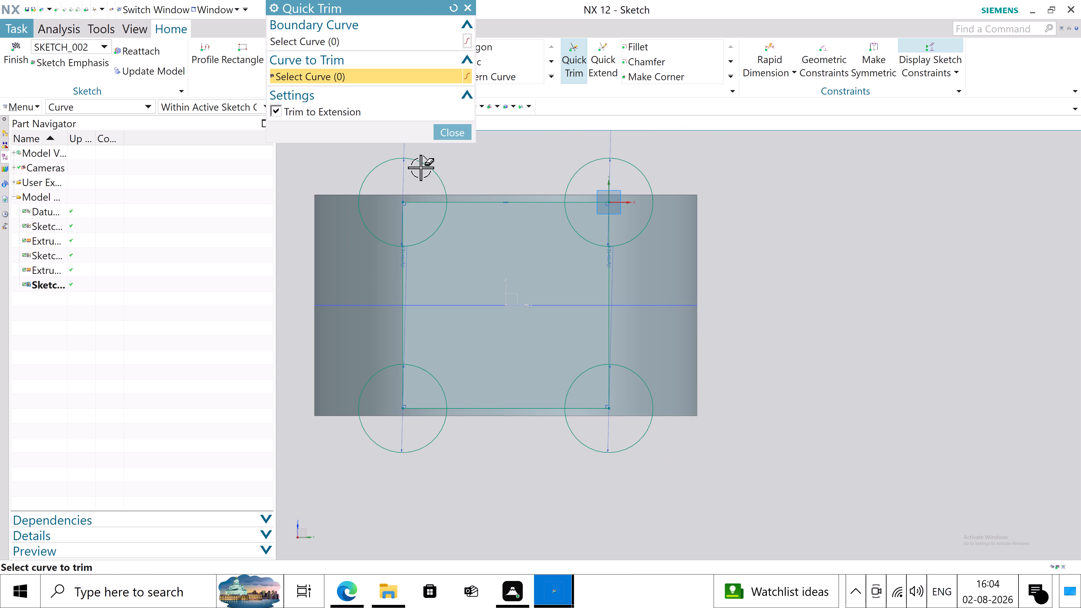
left_click(426, 166)
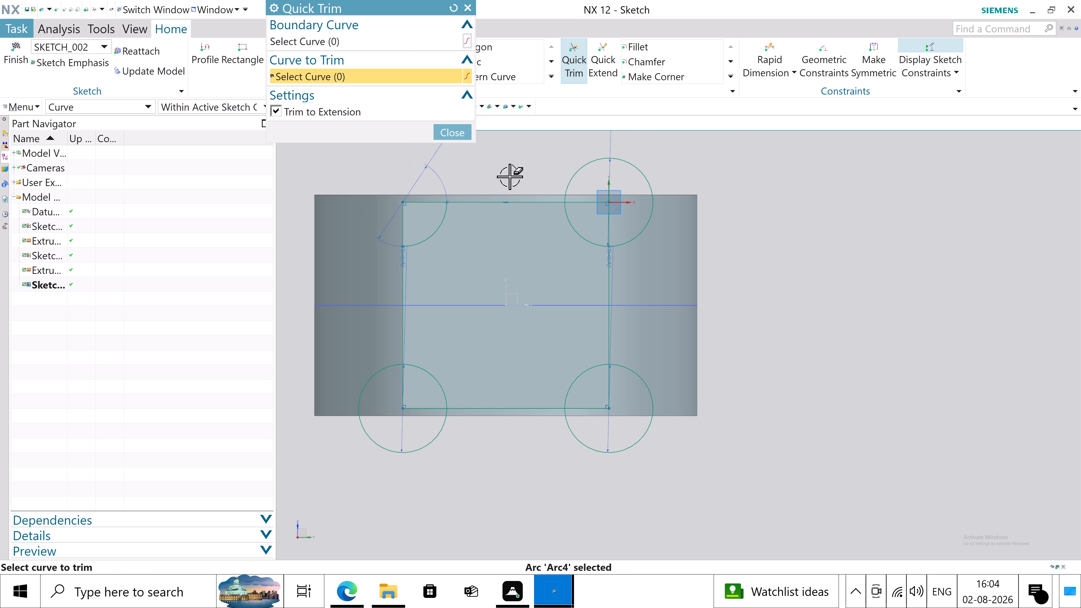
left_click(584, 169)
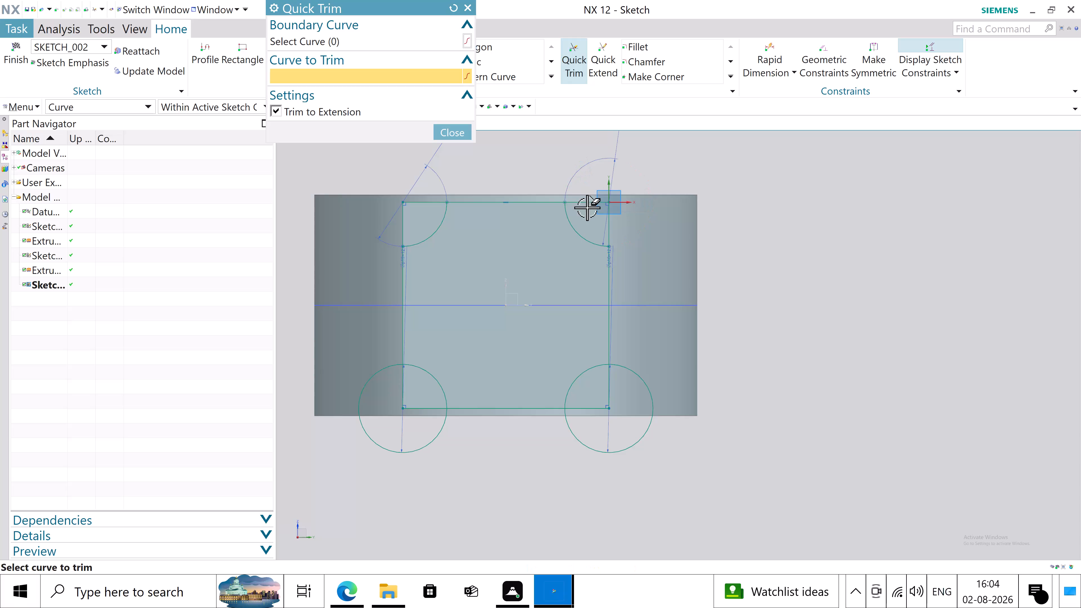
left_click(636, 447)
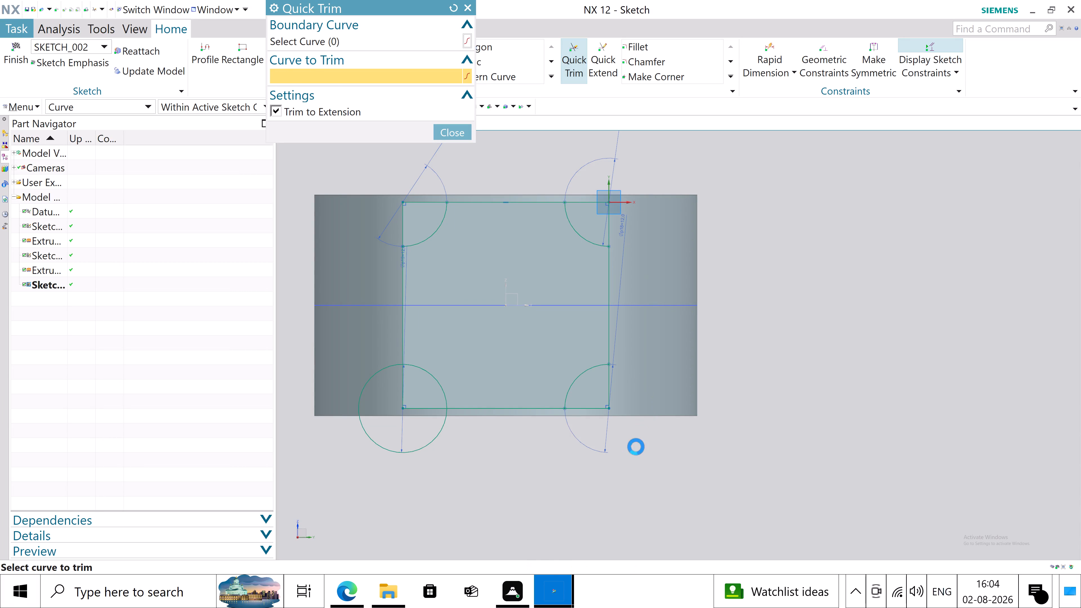
left_click(427, 447)
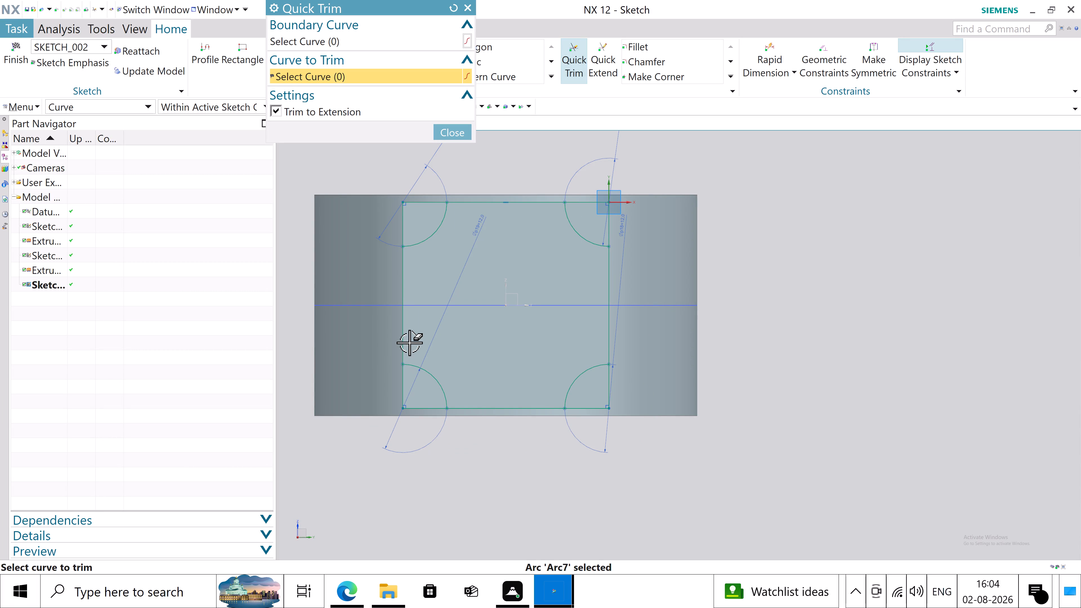
Quick Trim the middle portions of the rectangle's four sides between the corner arcs, then finish the sketch.
left_click(403, 336)
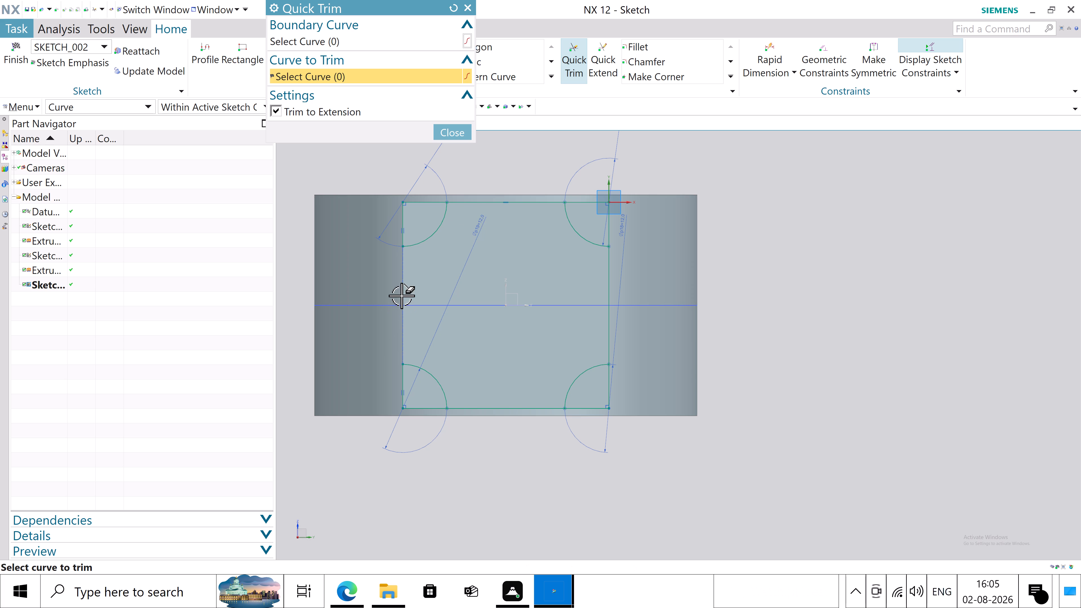
left_click(496, 202)
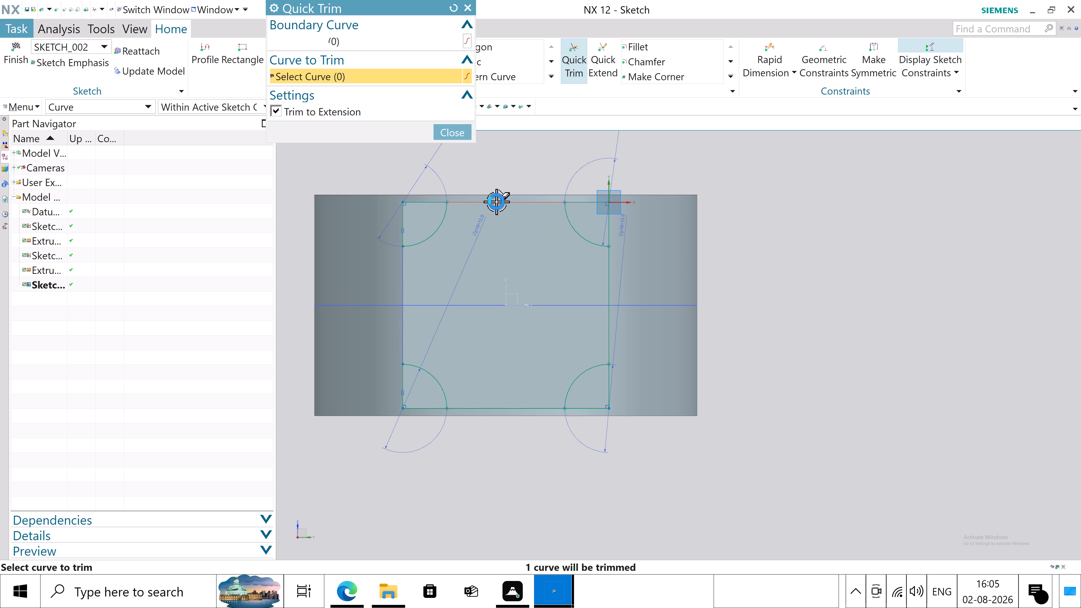
left_click(606, 299)
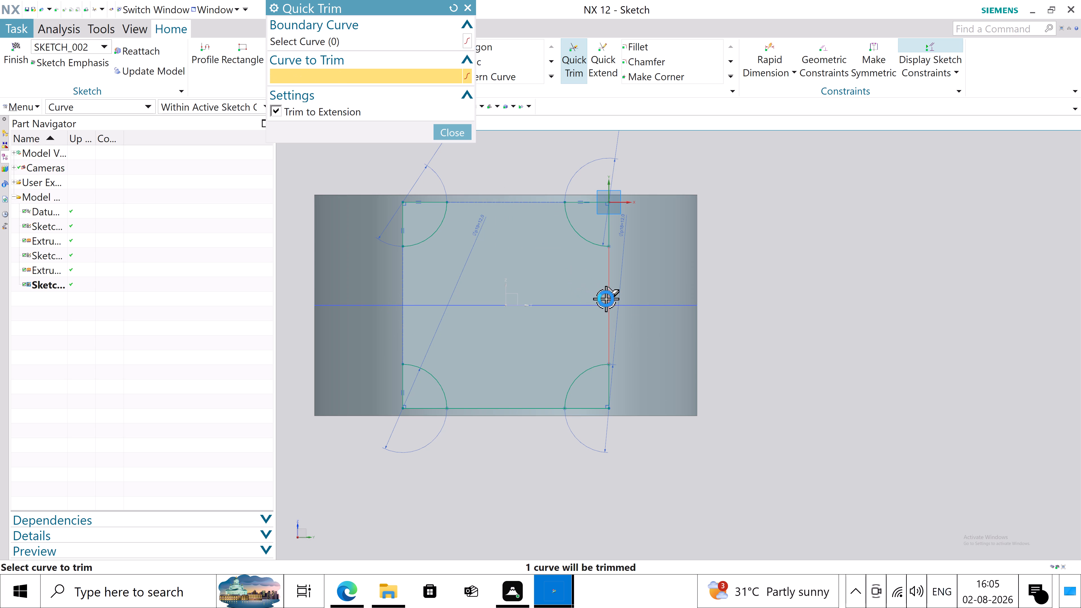
left_click(521, 409)
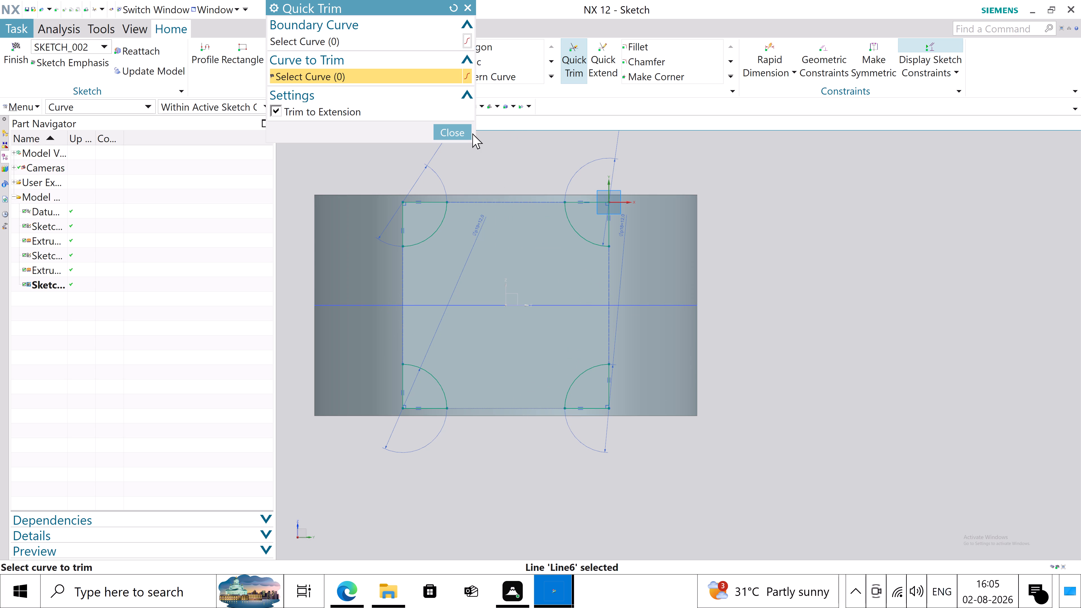
left_click(472, 133)
left_click(461, 135)
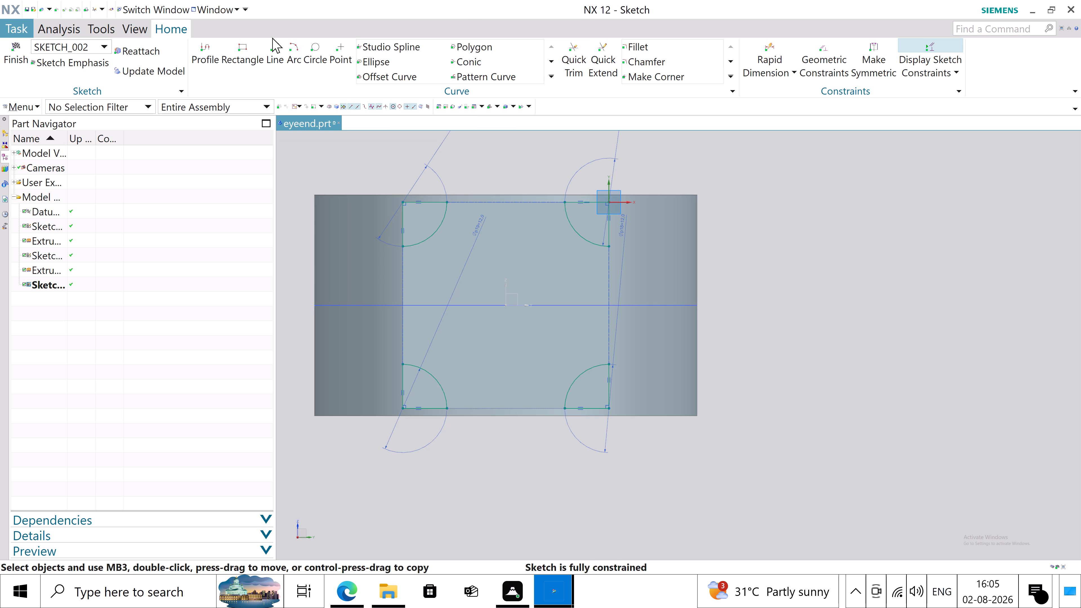
left_click(23, 64)
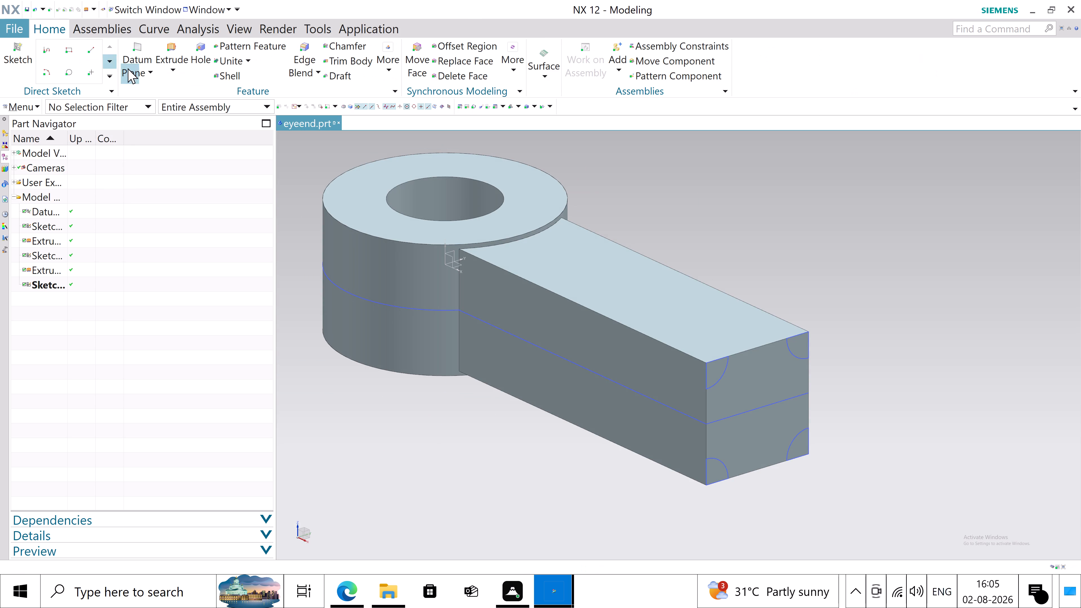
Extrude the four quarter-circle corner profiles 40 mm in the reversed direction into the rod, subtracting them from the body.
left_click(171, 80)
left_click(177, 93)
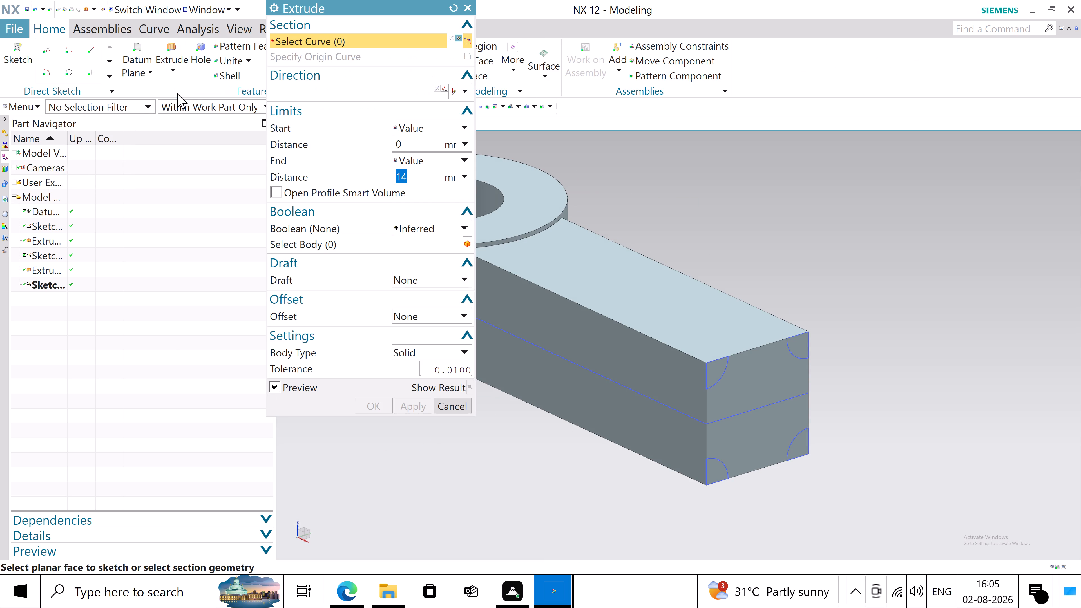
left_click(431, 221)
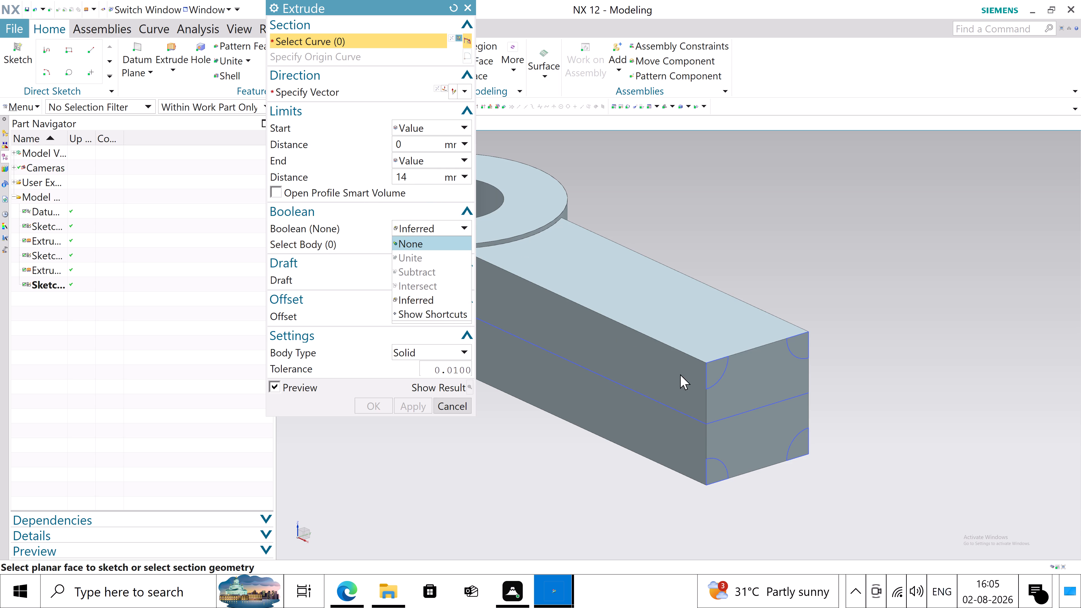
left_click(757, 229)
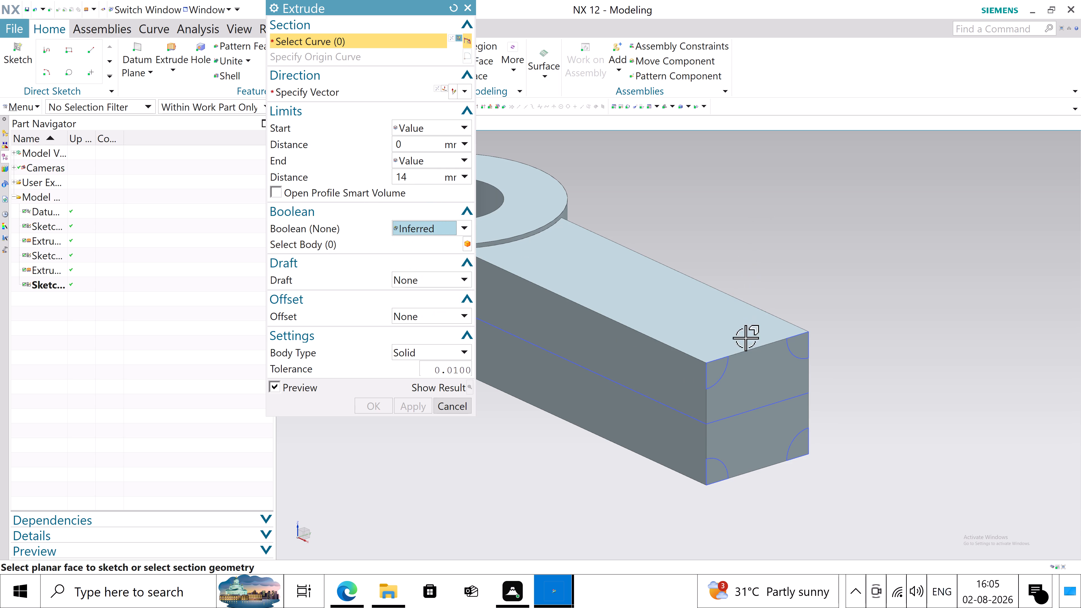
left_click(722, 376)
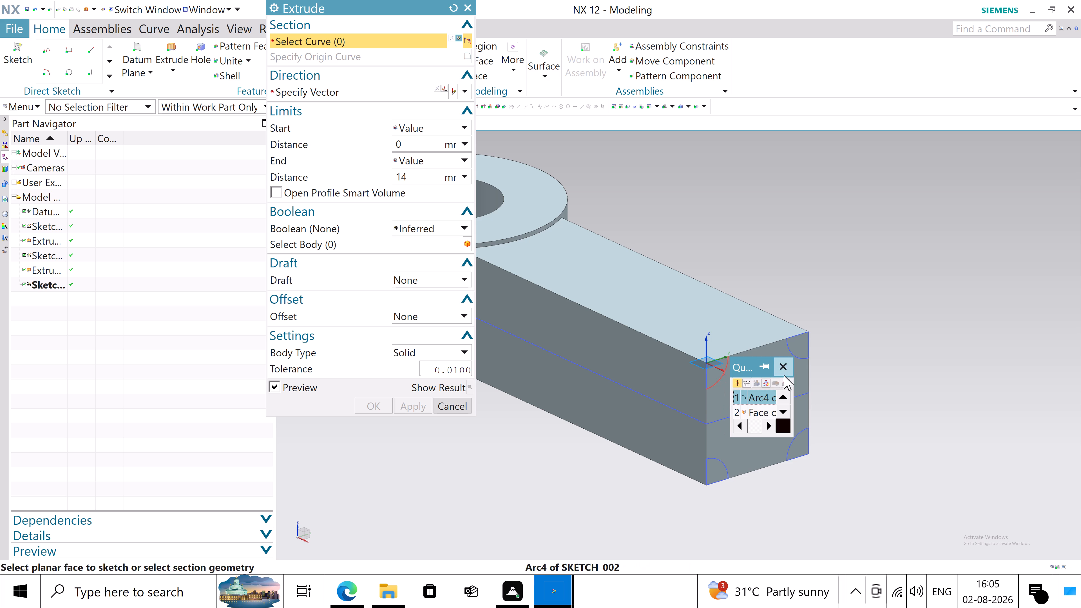
left_click(769, 394)
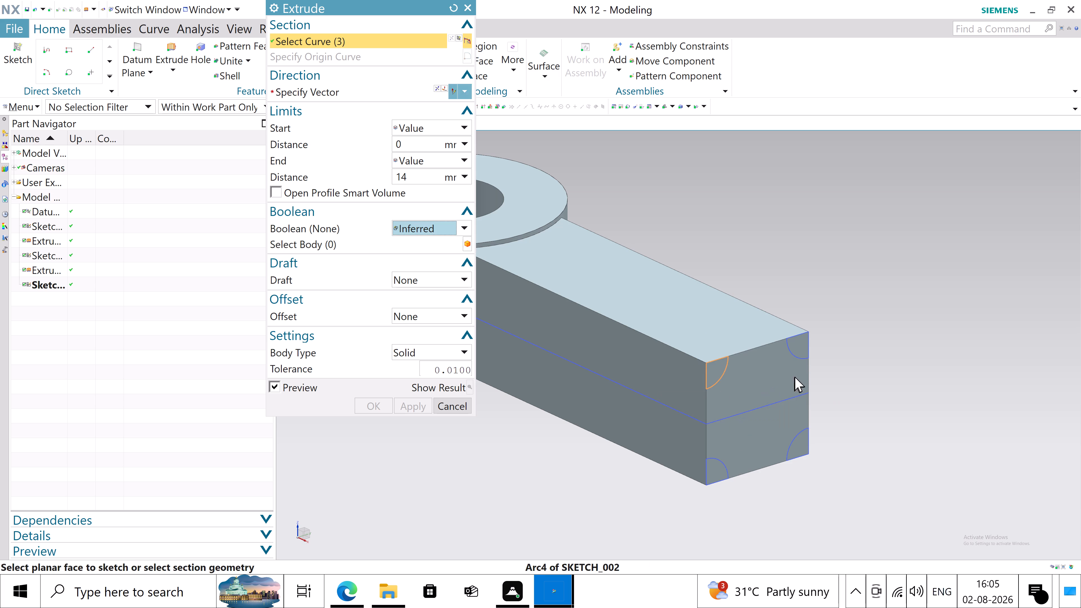
left_click(801, 360)
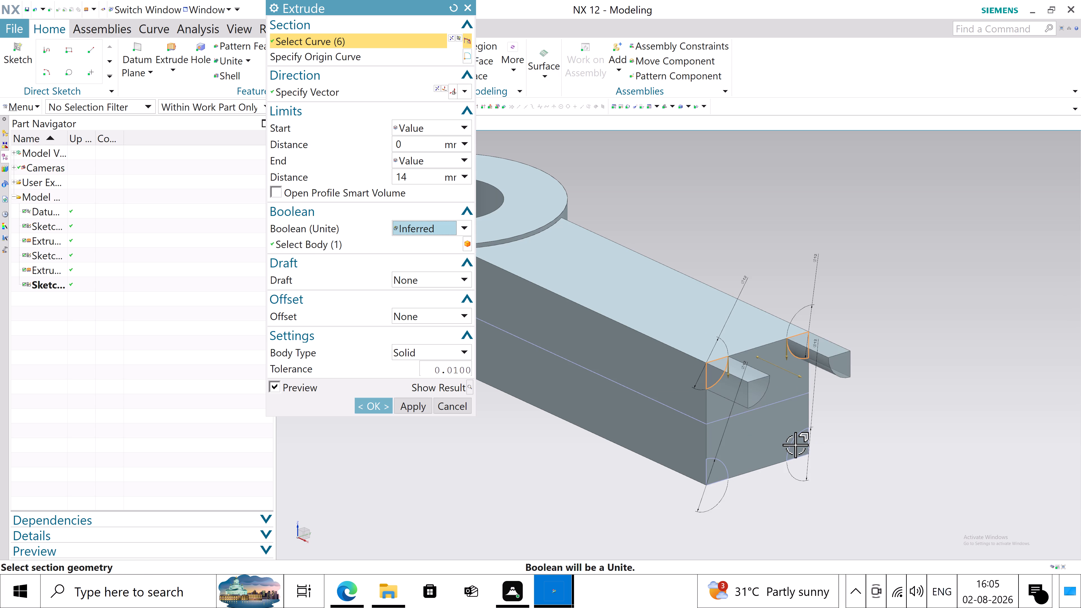
left_click(792, 442)
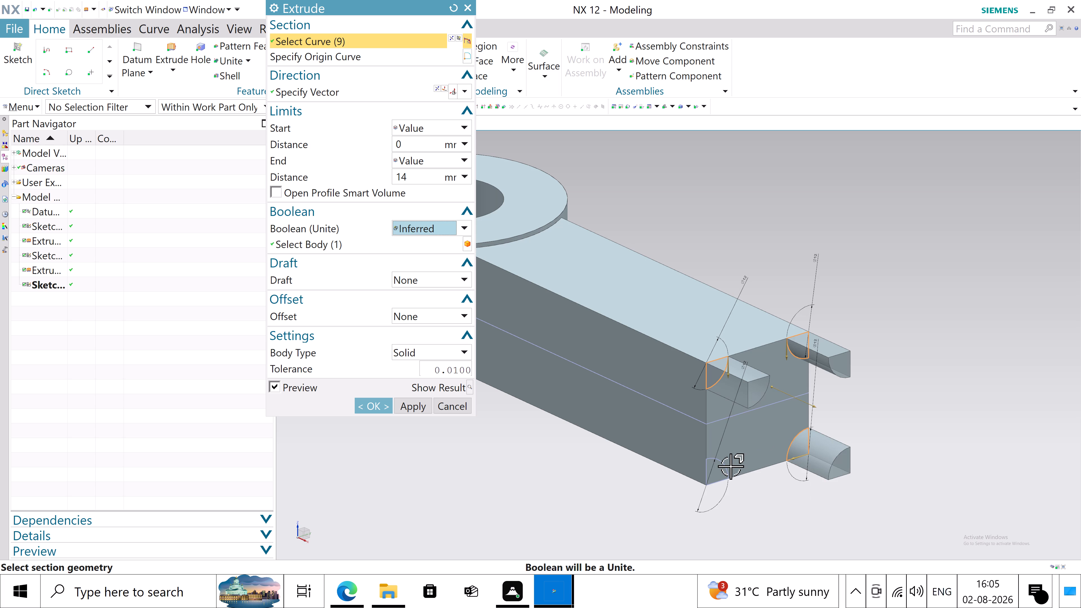
left_click(727, 464)
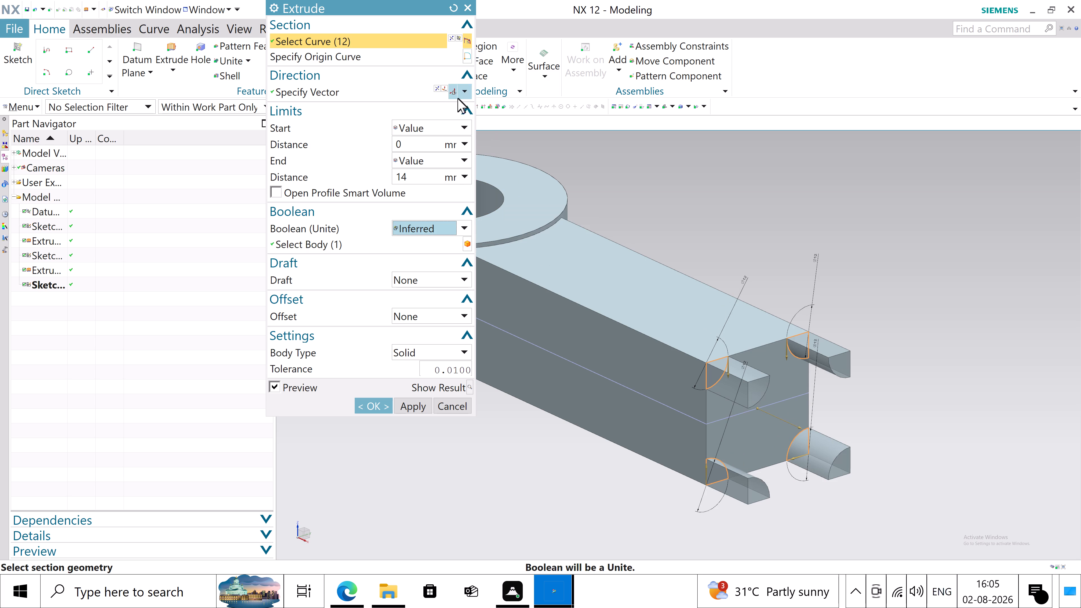
left_click(437, 88)
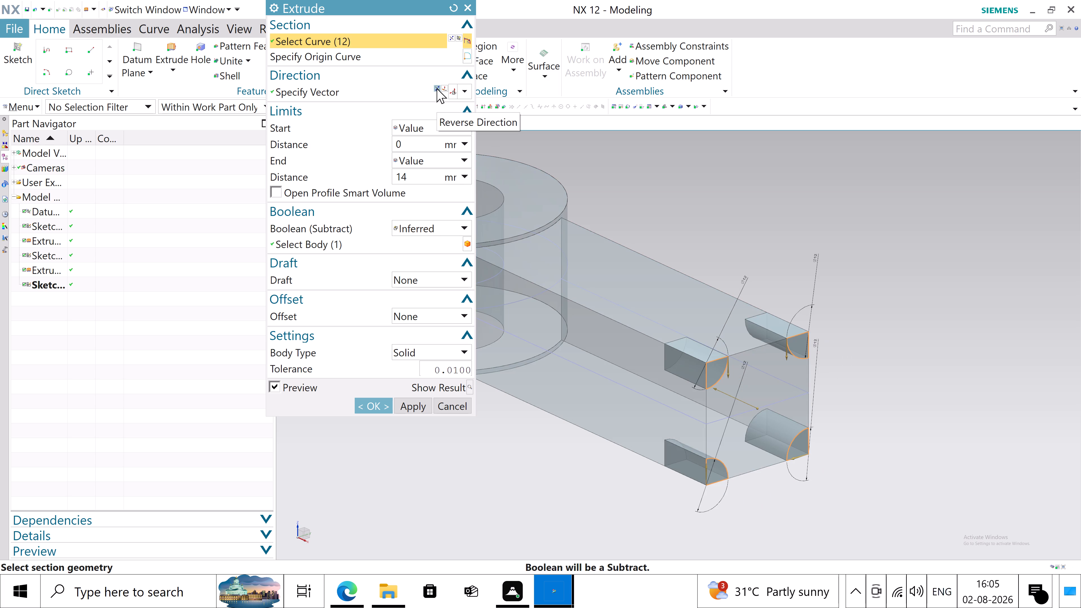
left_click(415, 177)
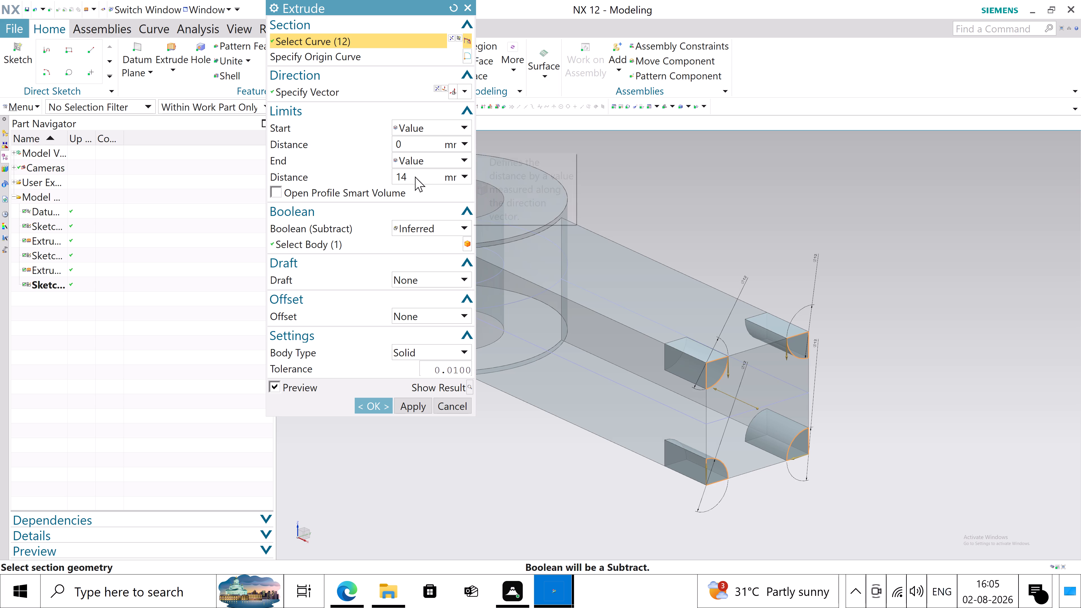
left_click_drag(429, 178, 371, 180)
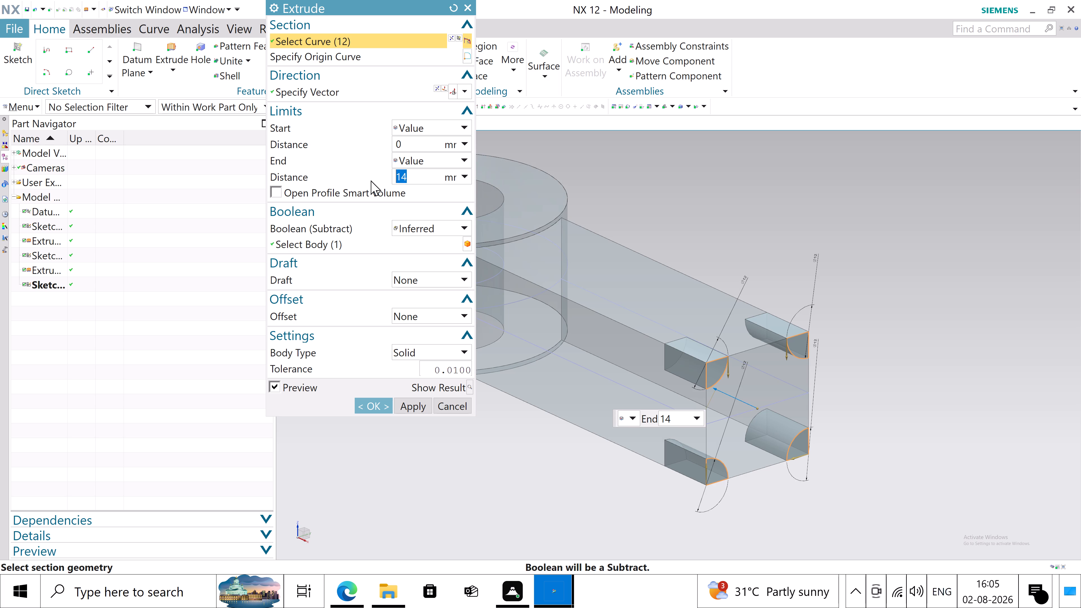
type("40")
key("Return")
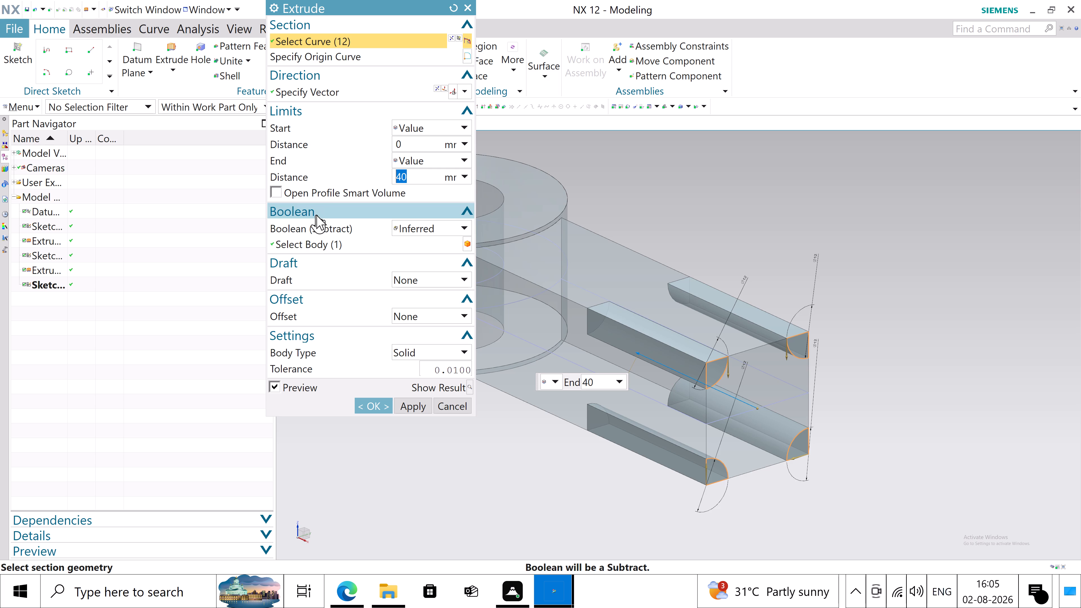
left_click(378, 405)
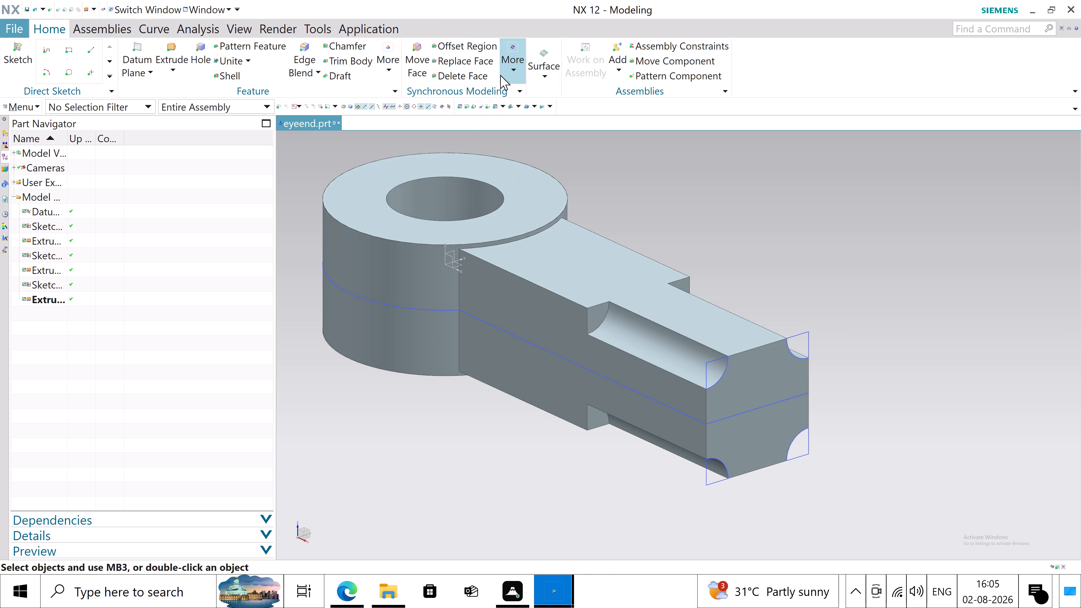
Apply an Edge Blend of 6 mm radius to the four arc edges at the inner ends of the rod's corner cuts.
left_click(303, 75)
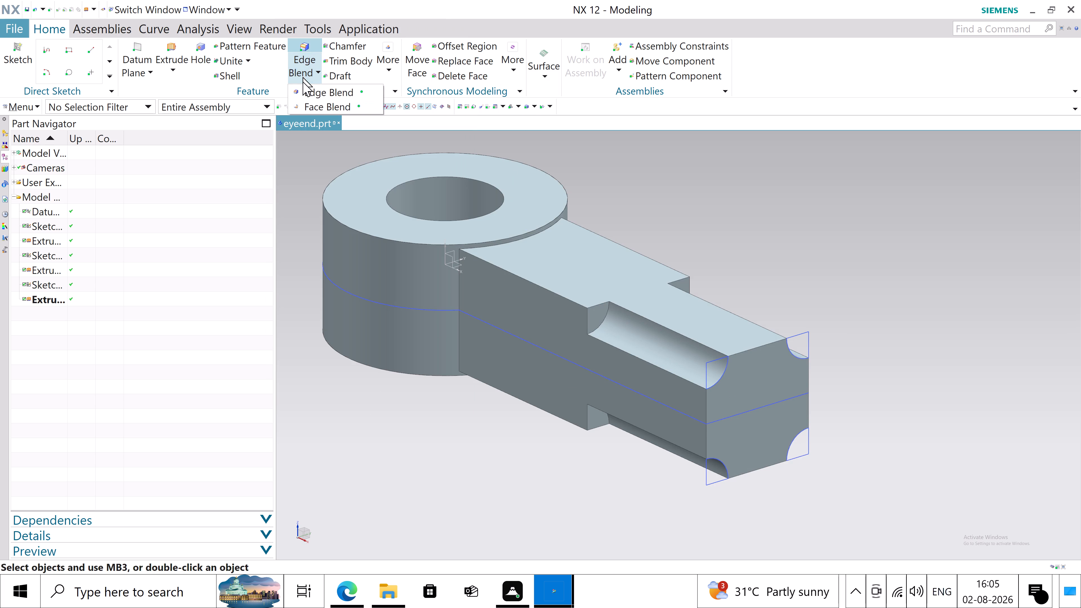
left_click(320, 94)
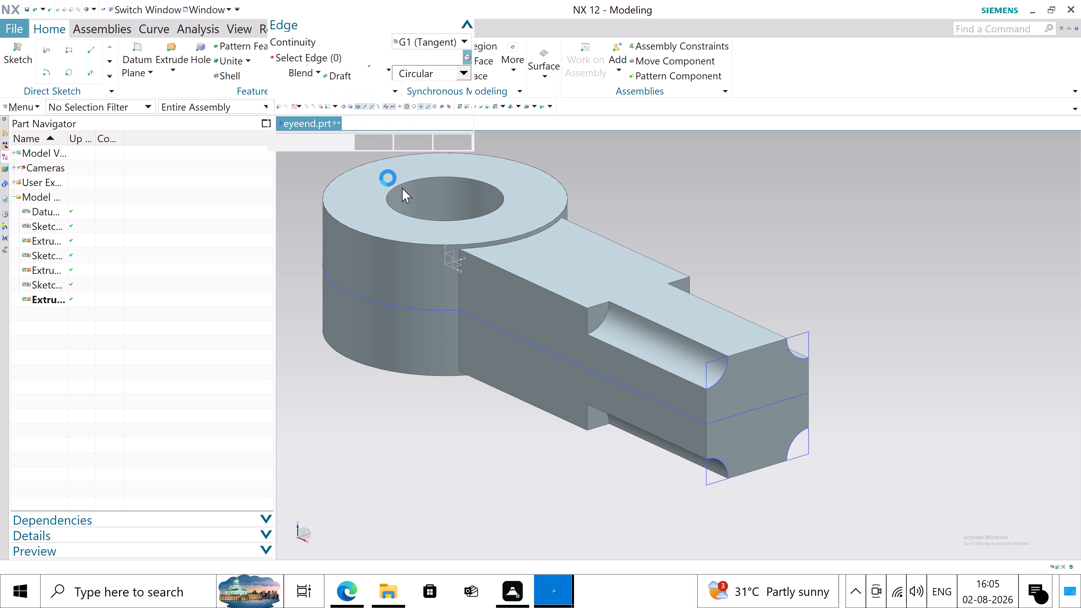
left_click(607, 320)
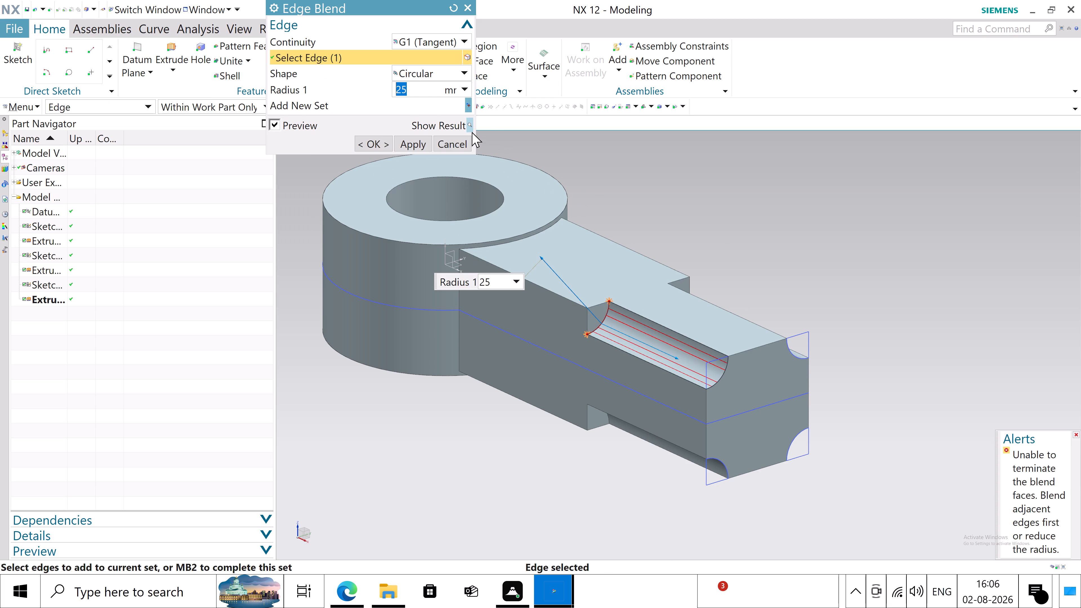
key("6")
key("Return")
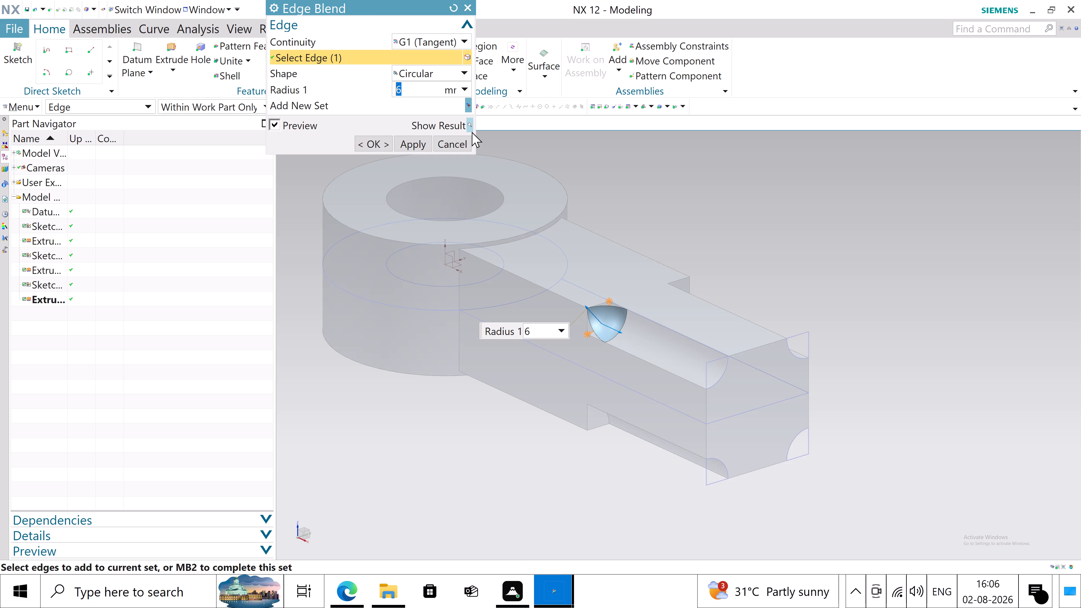
middle_click_drag(500, 480, 493, 475)
middle_click_drag(493, 475, 497, 448)
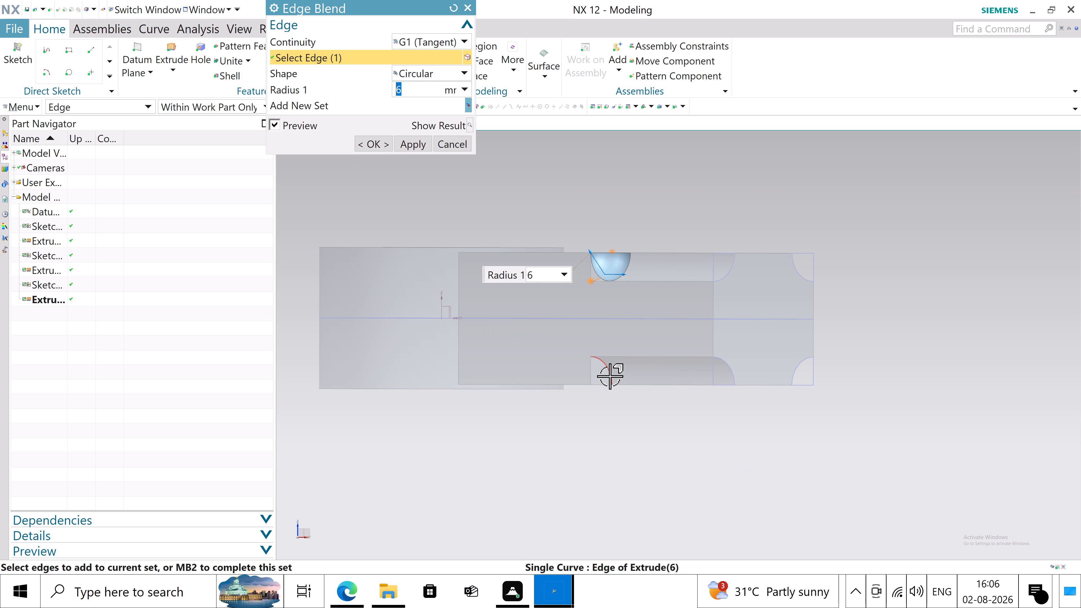
left_click(610, 376)
middle_click_drag(584, 451, 572, 412)
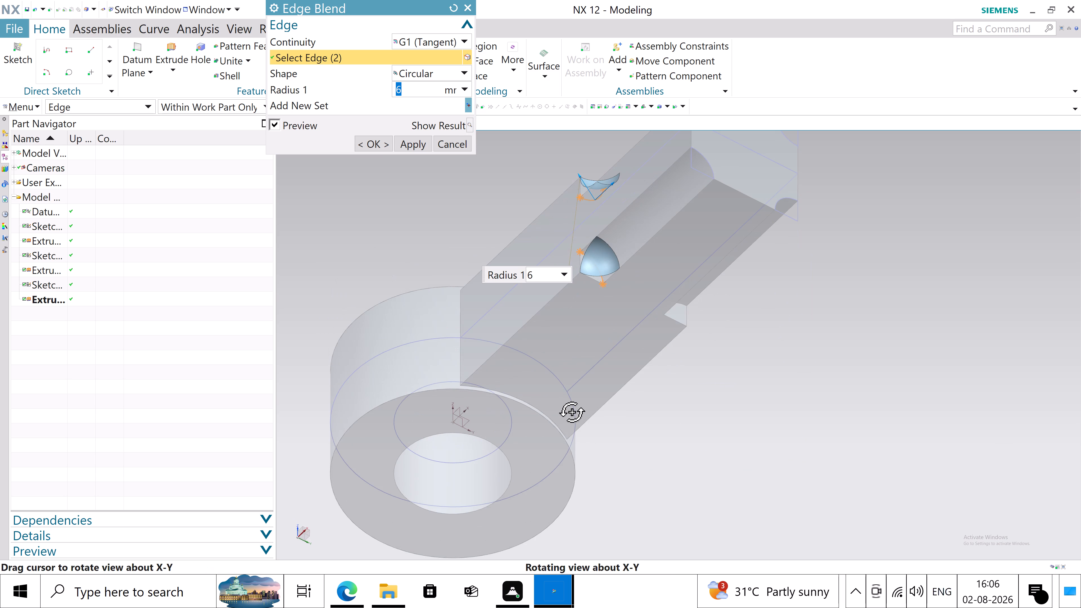
middle_click_drag(572, 412, 539, 383)
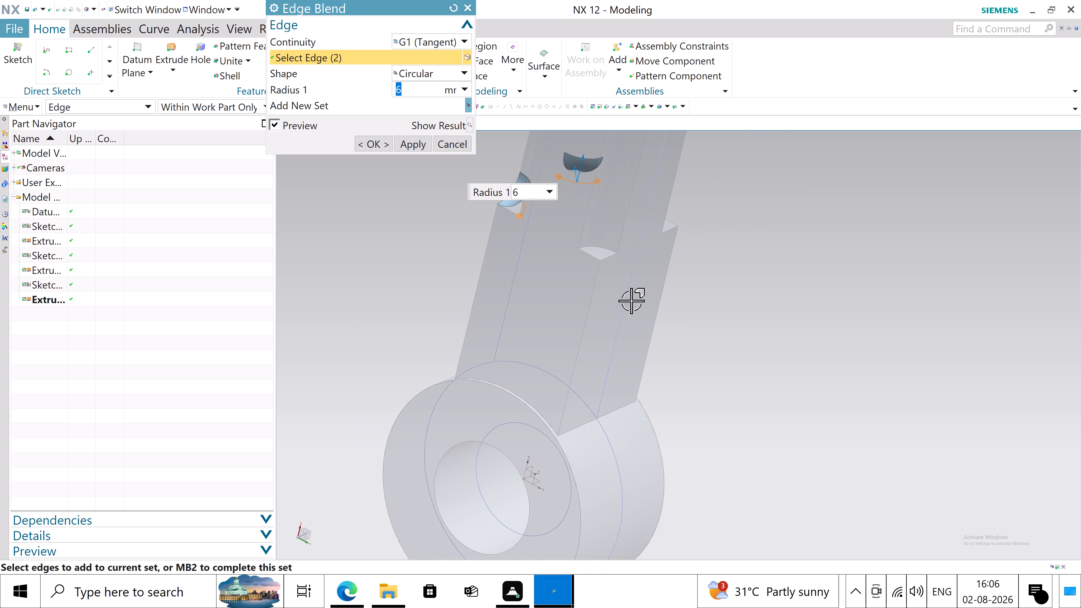
left_click(597, 245)
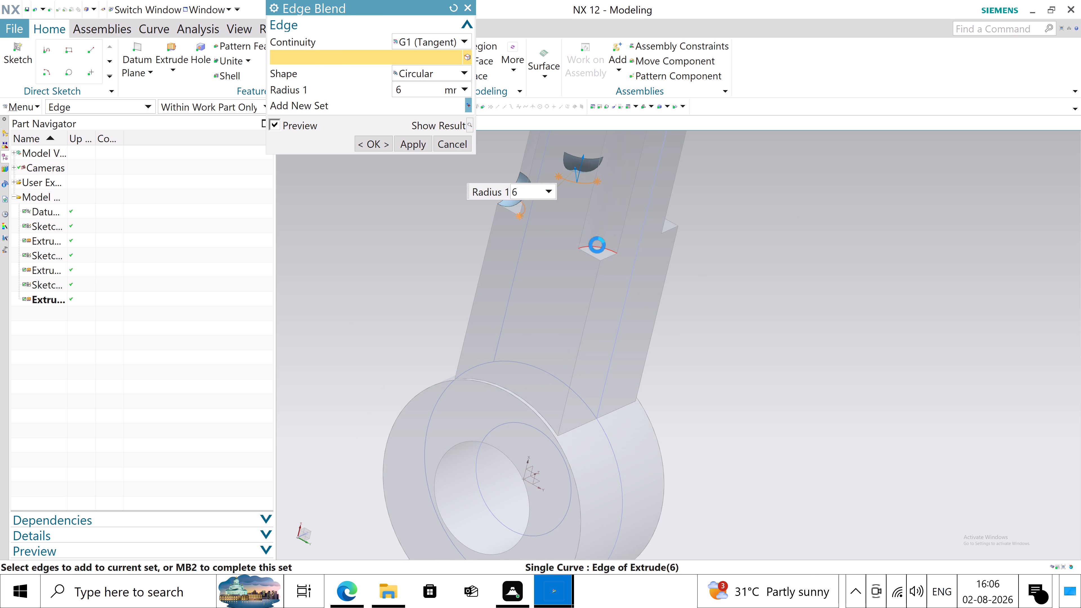
middle_click_drag(689, 312, 650, 337)
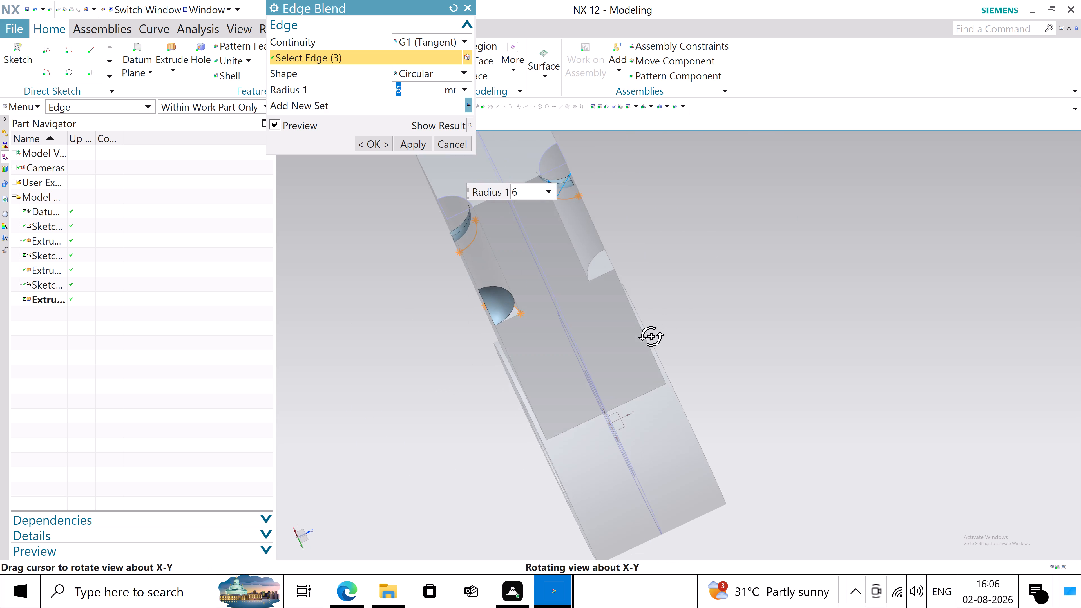
middle_click_drag(650, 337, 640, 344)
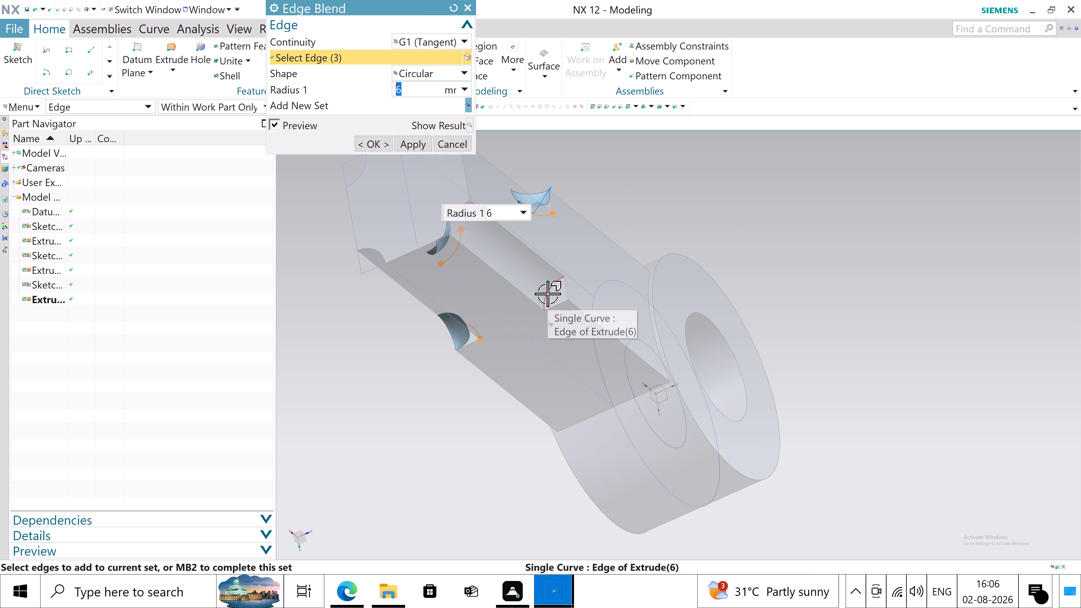
left_click(548, 294)
Add a second Edge Blend set of 12 mm radius on the two edges where the rod meets the eye, and complete the blend.
scroll(581, 362, "down", 3)
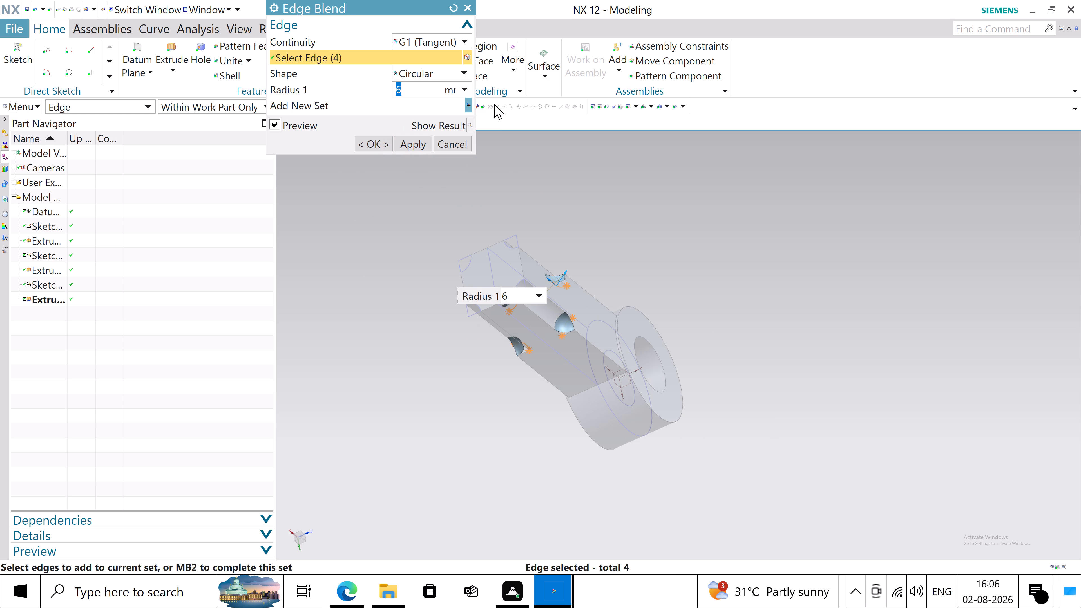
left_click(469, 108)
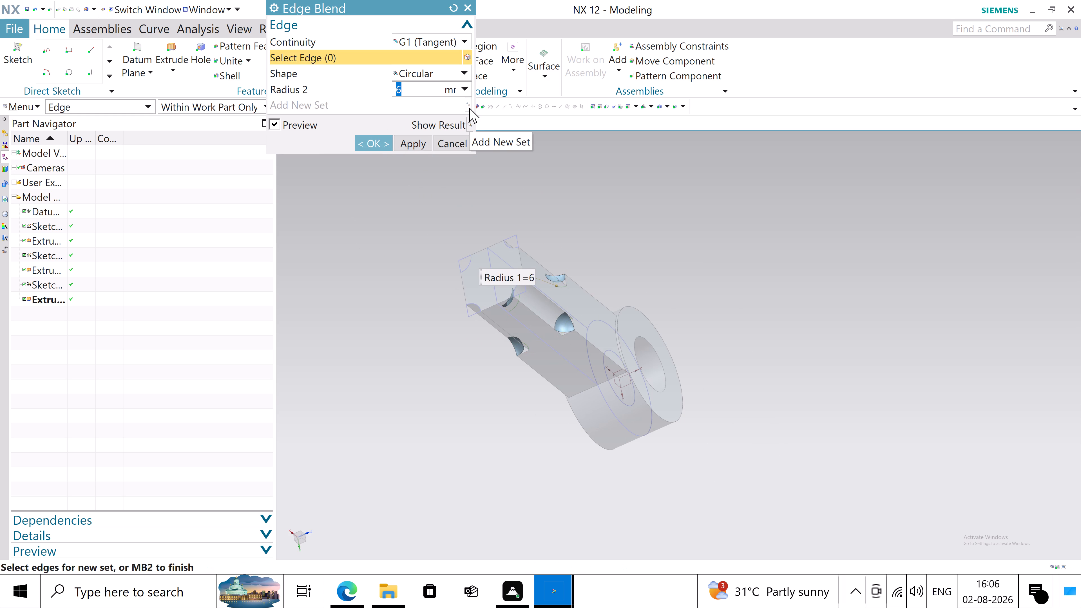
scroll(588, 381, "up", 3)
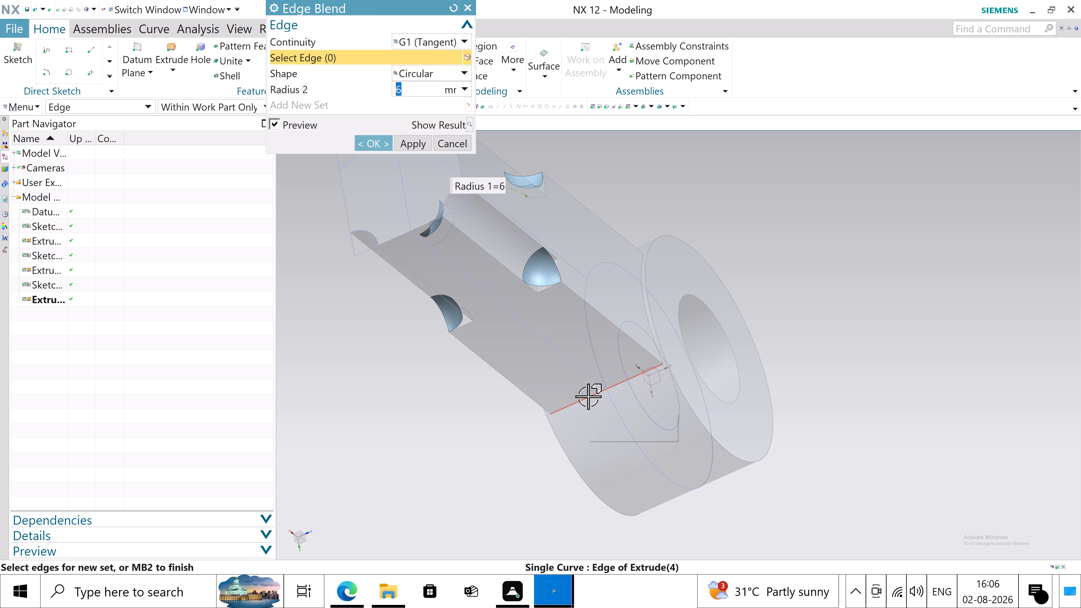
type("12")
key("Return")
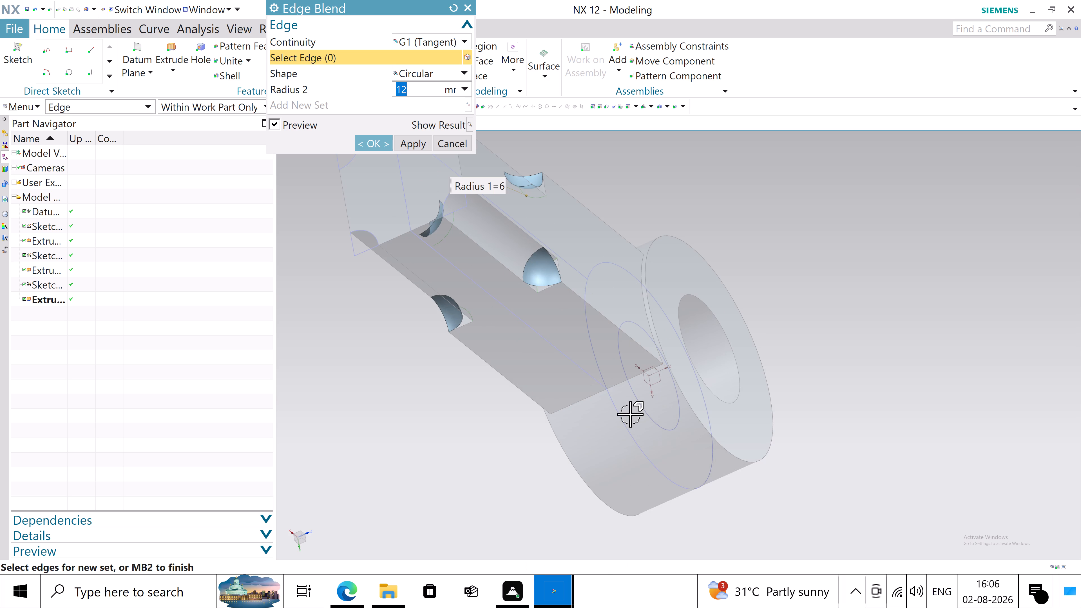
left_click(606, 392)
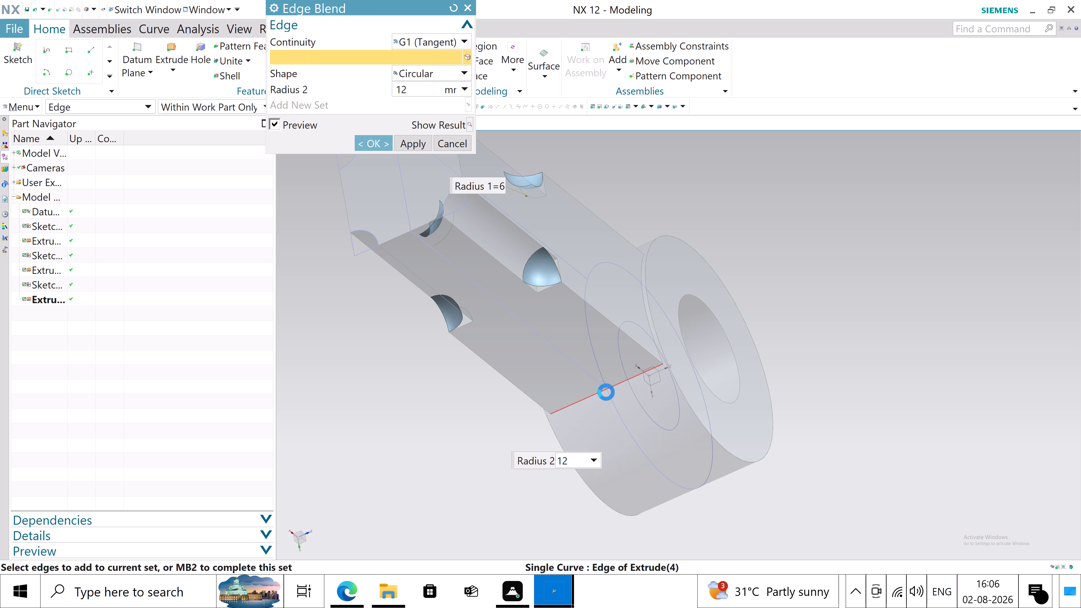
middle_click_drag(711, 207, 704, 277)
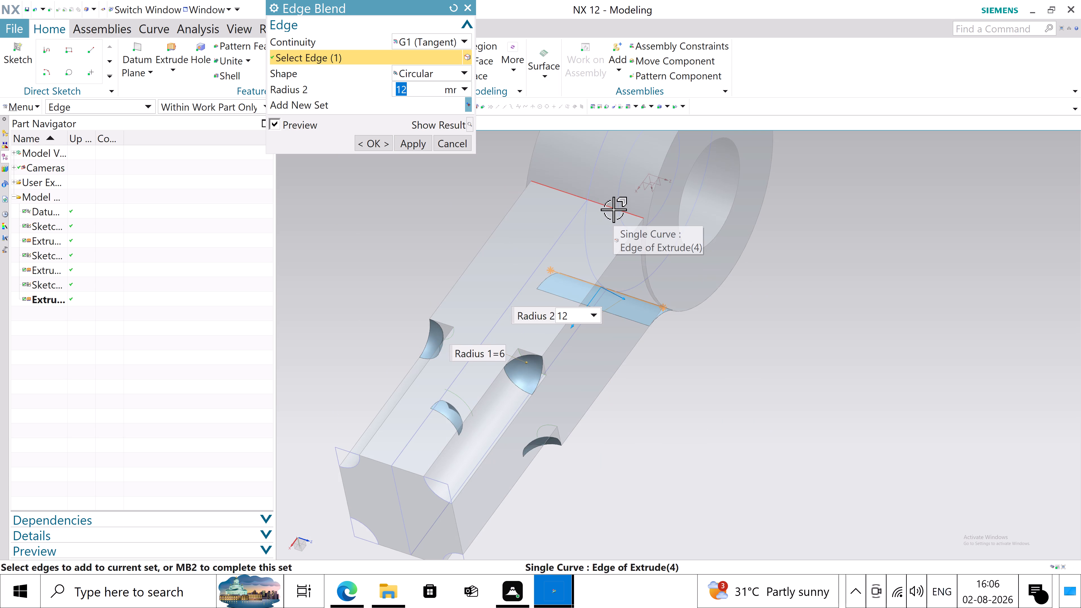
left_click(613, 209)
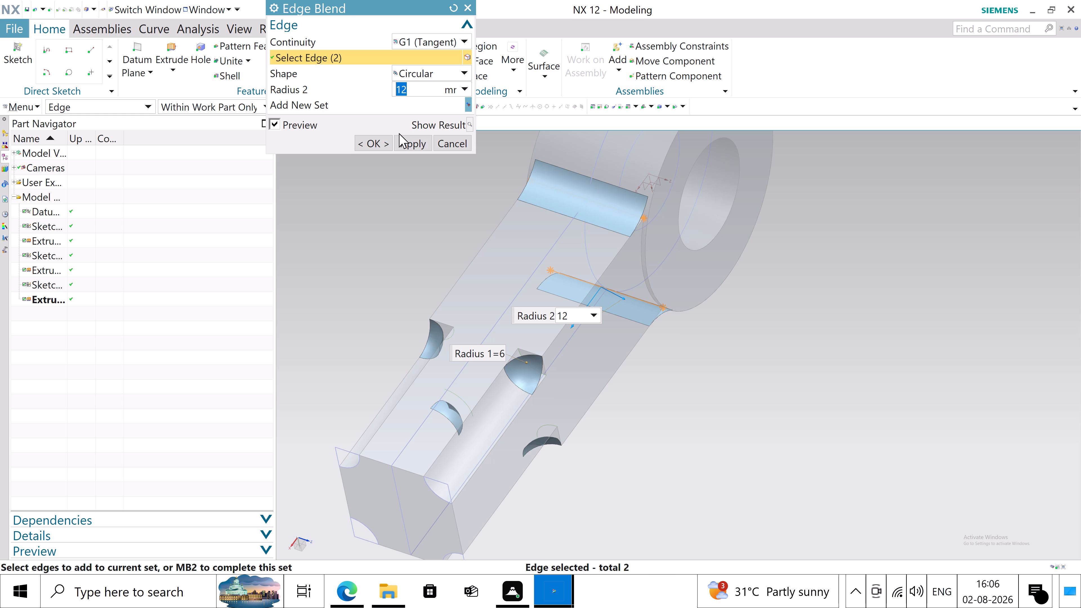
left_click(379, 143)
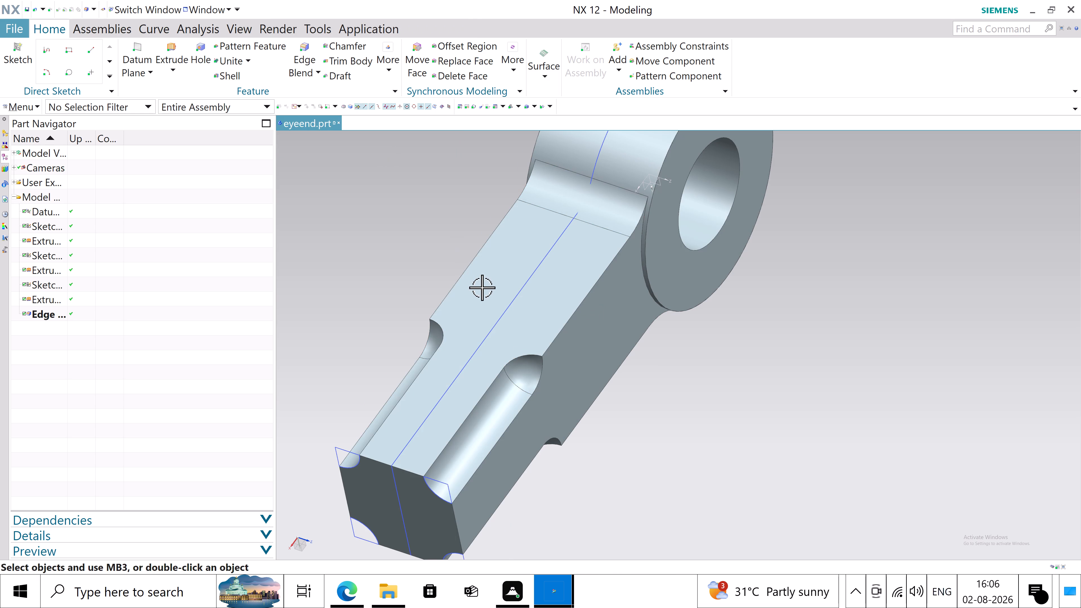
Create a task-environment sketch on the free end face of the rod, without using the Profile tool.
scroll(482, 287, "down", 3)
middle_click_drag(600, 374, 565, 347)
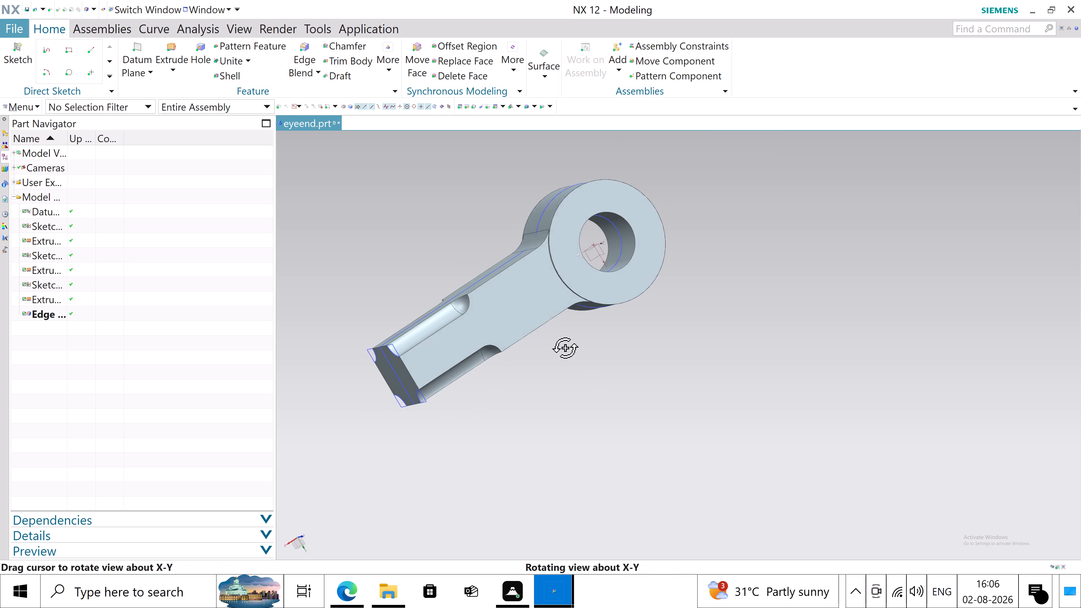
middle_click_drag(565, 347, 561, 219)
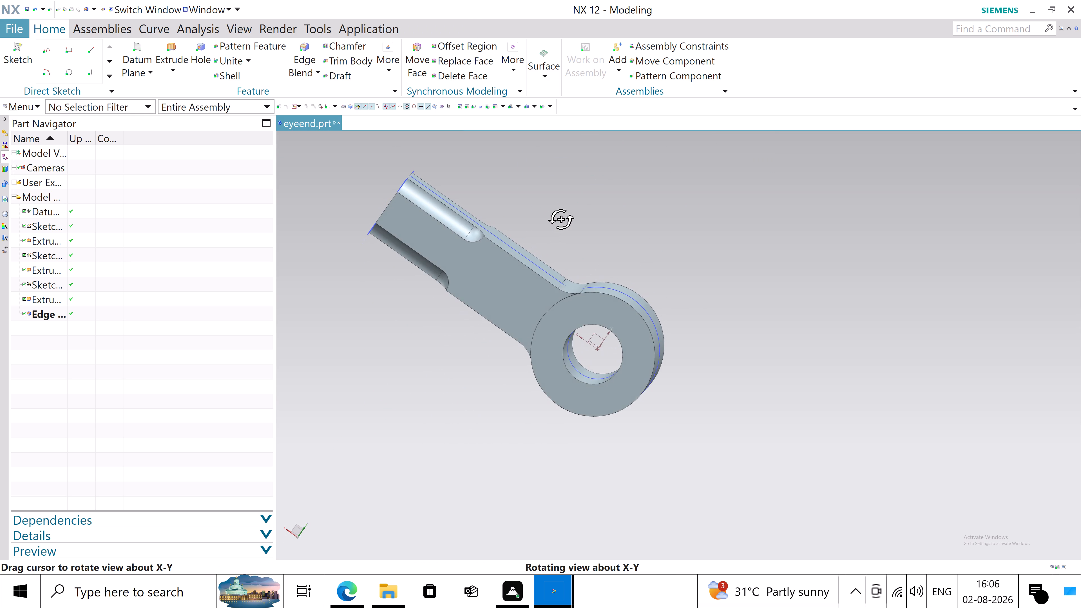
middle_click_drag(561, 219, 675, 280)
scroll(733, 427, "down", 1)
middle_click_drag(732, 427, 696, 404)
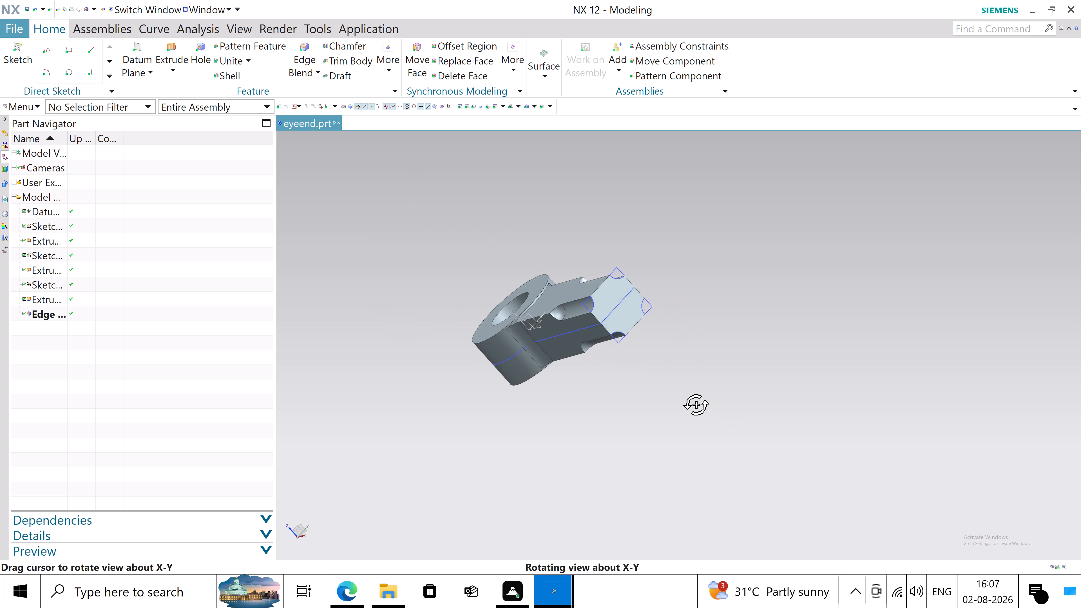
middle_click_drag(696, 404, 698, 407)
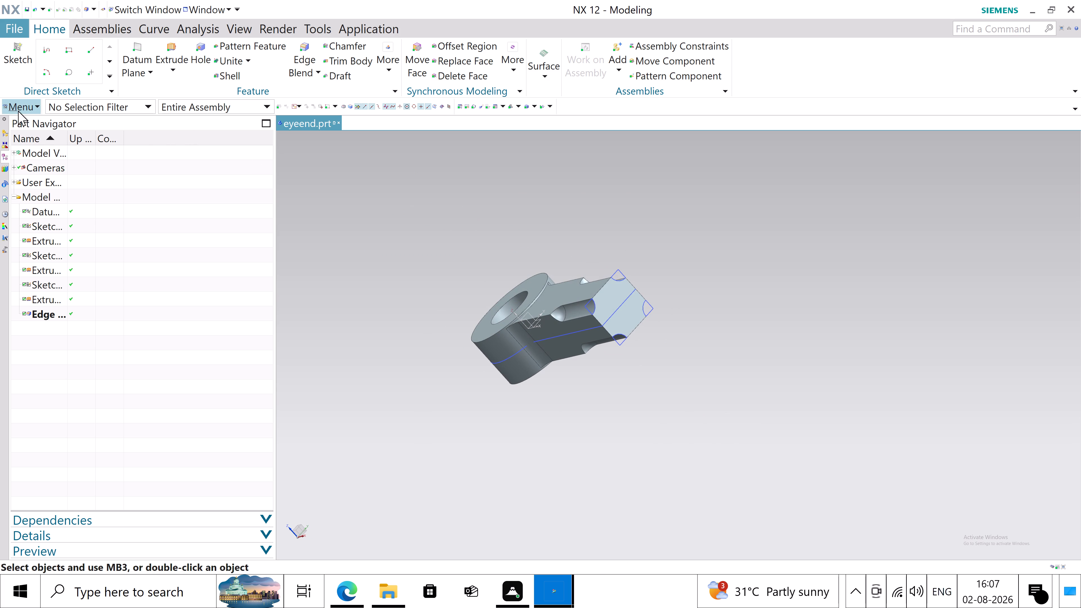
left_click(15, 110)
left_click(32, 165)
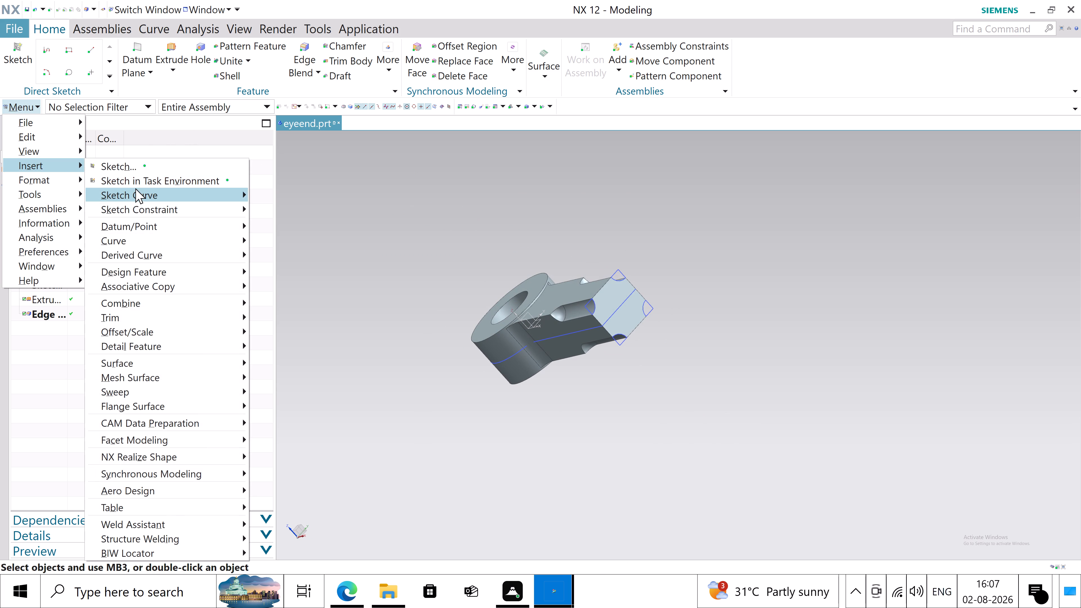
left_click(141, 184)
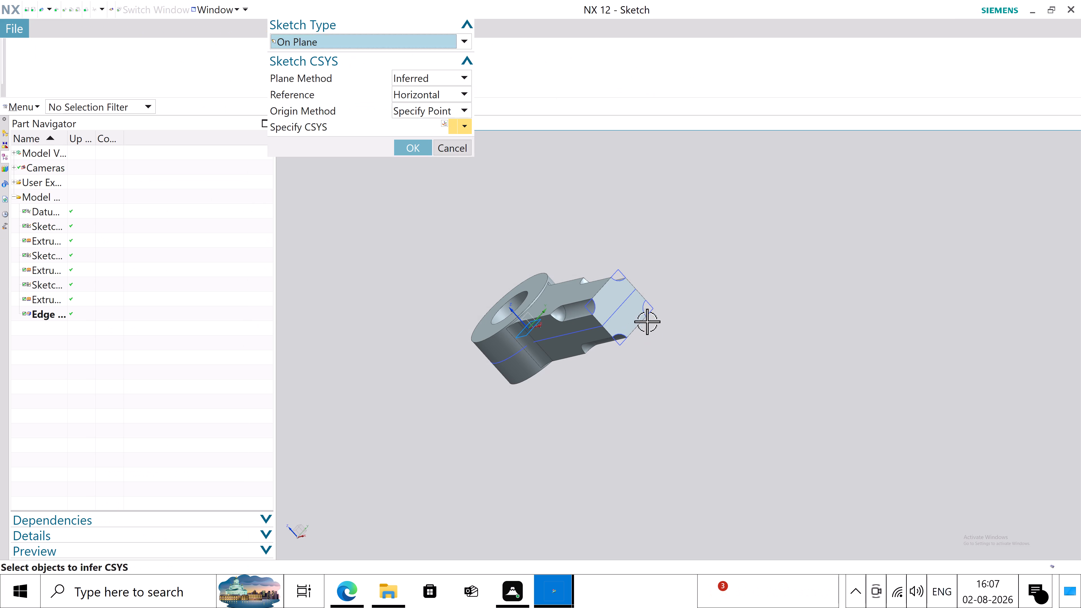
left_click(641, 316)
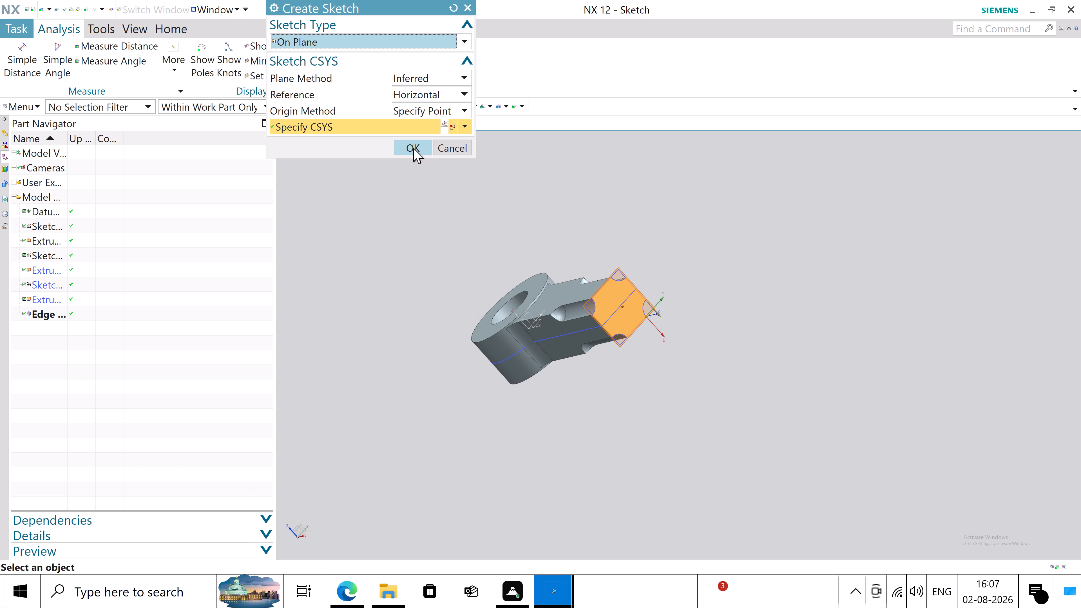
left_click(405, 144)
scroll(723, 313, "down", 3)
scroll(723, 313, "up", 5)
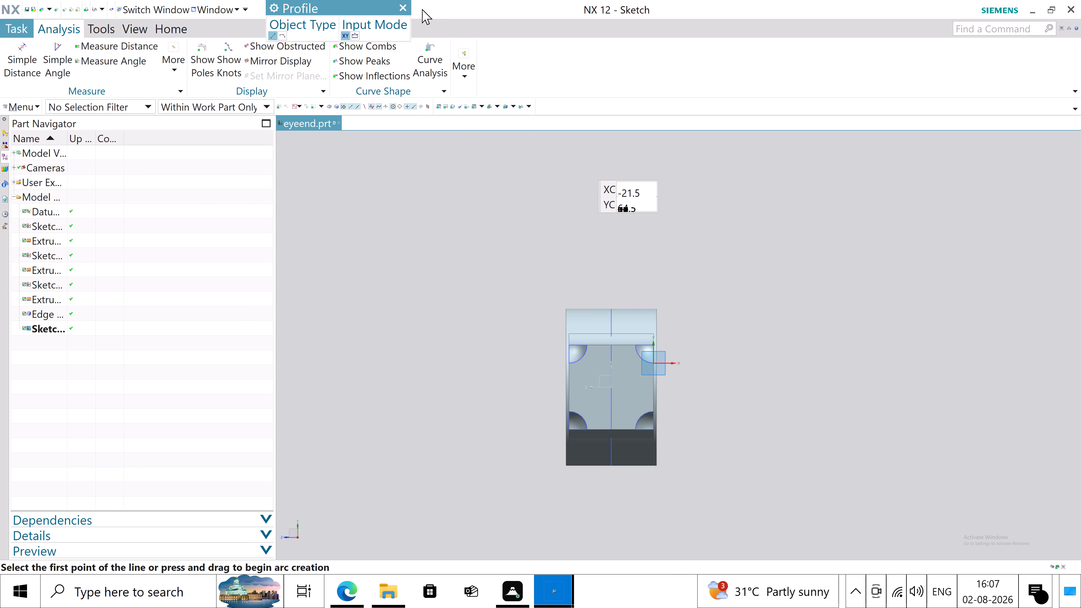
left_click(406, 7)
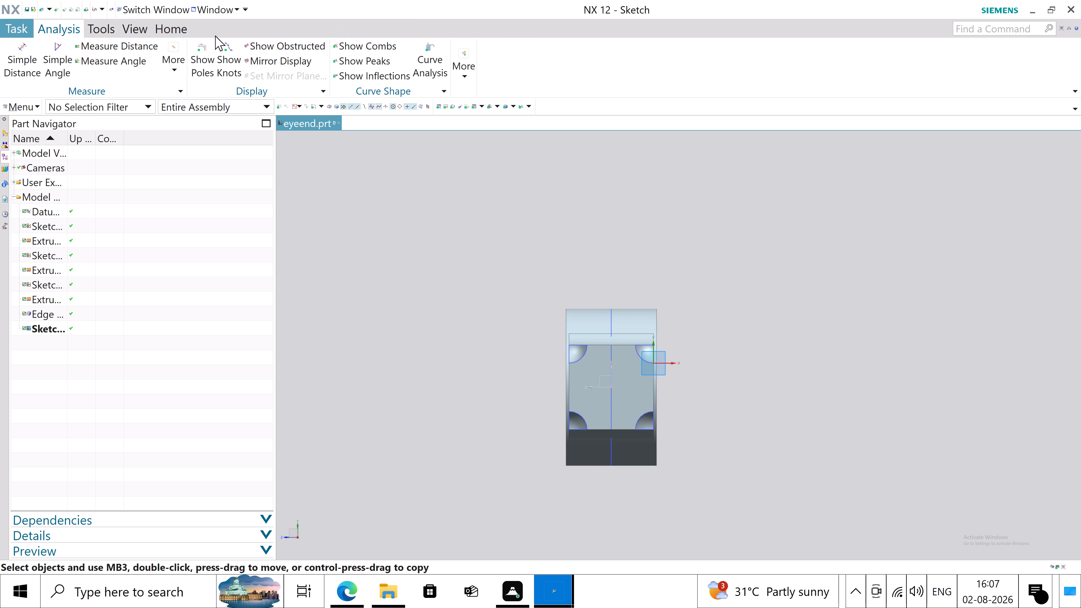
Draw a 25 mm diameter circle centred on the rod's end face and finish the sketch.
left_click(184, 31)
left_click(317, 60)
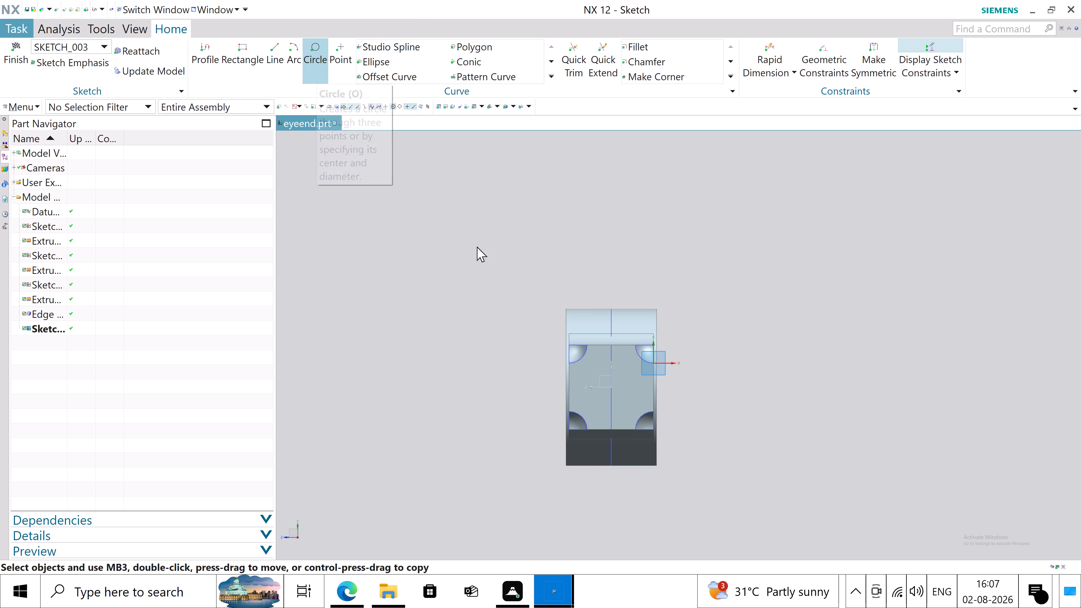
left_click(612, 387)
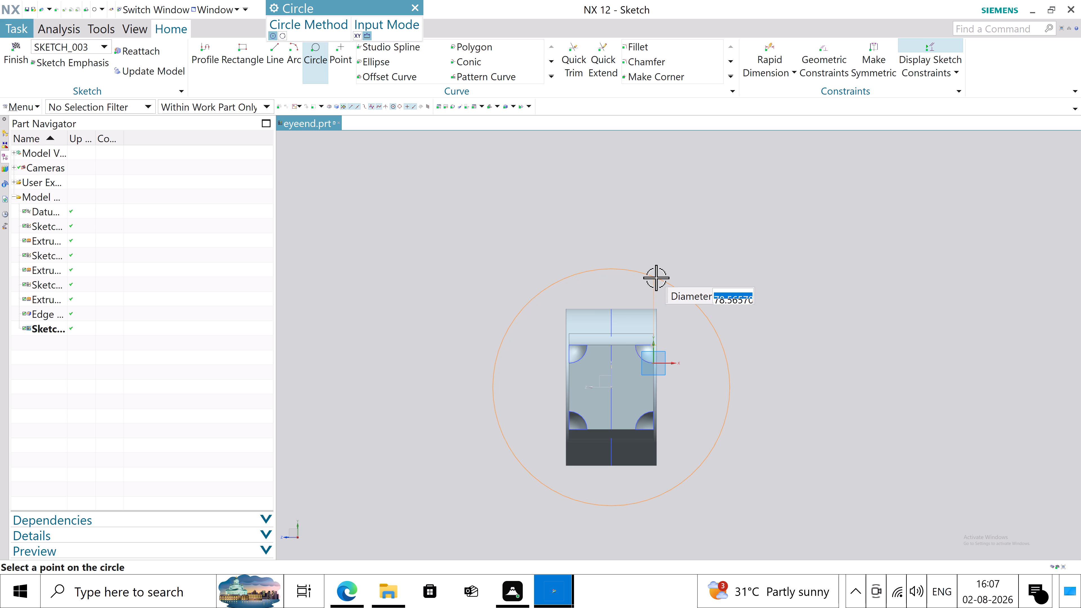
type("25")
key("Return")
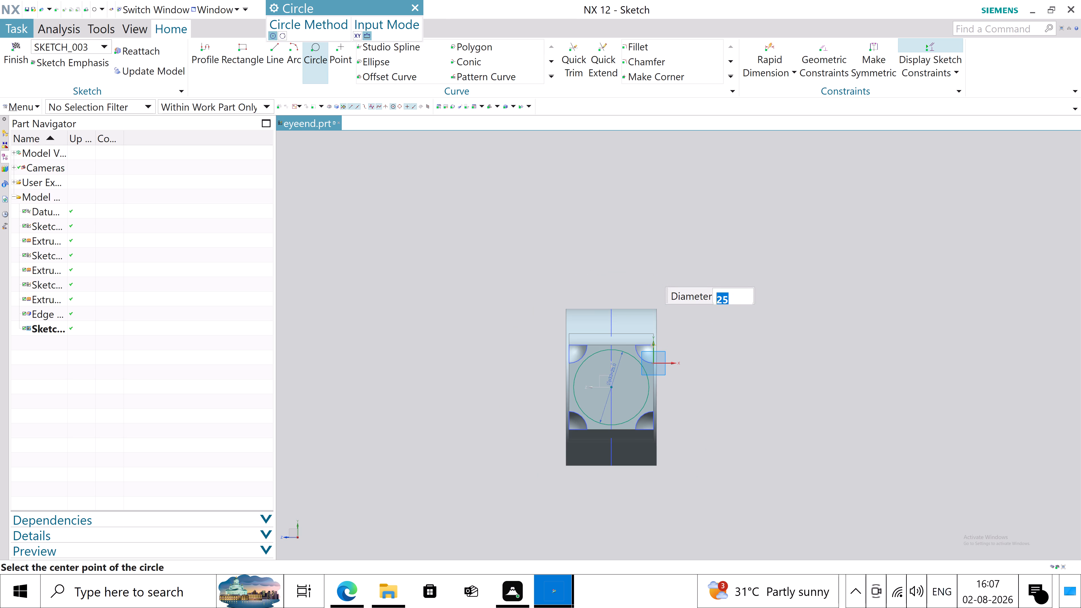
left_click(413, 4)
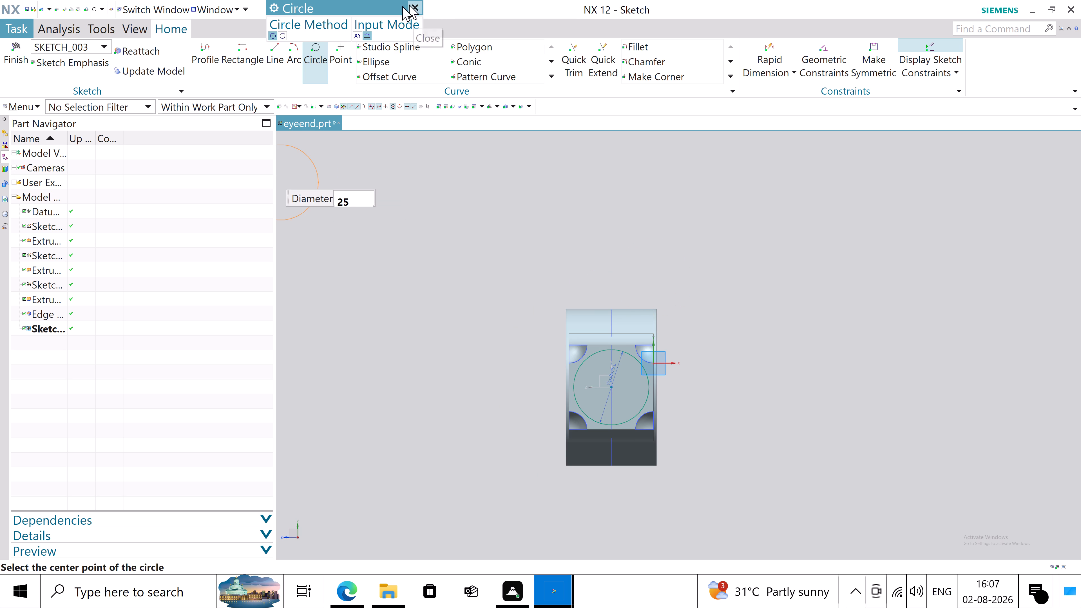
left_click(20, 64)
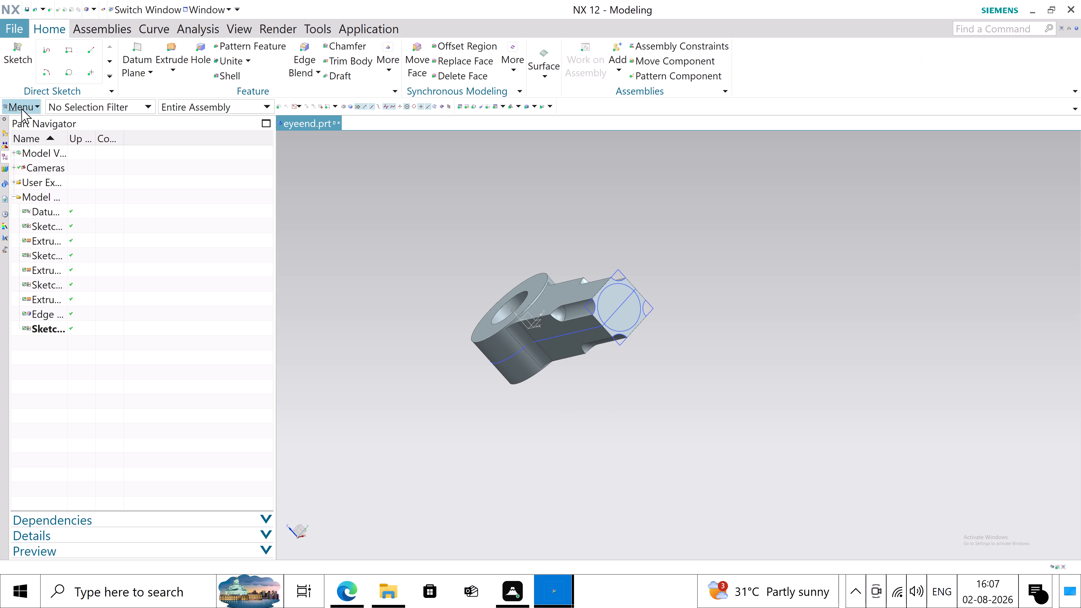
Extrude the end-face circle 25 mm outward from the rod, uniting it with the body.
left_click(21, 108)
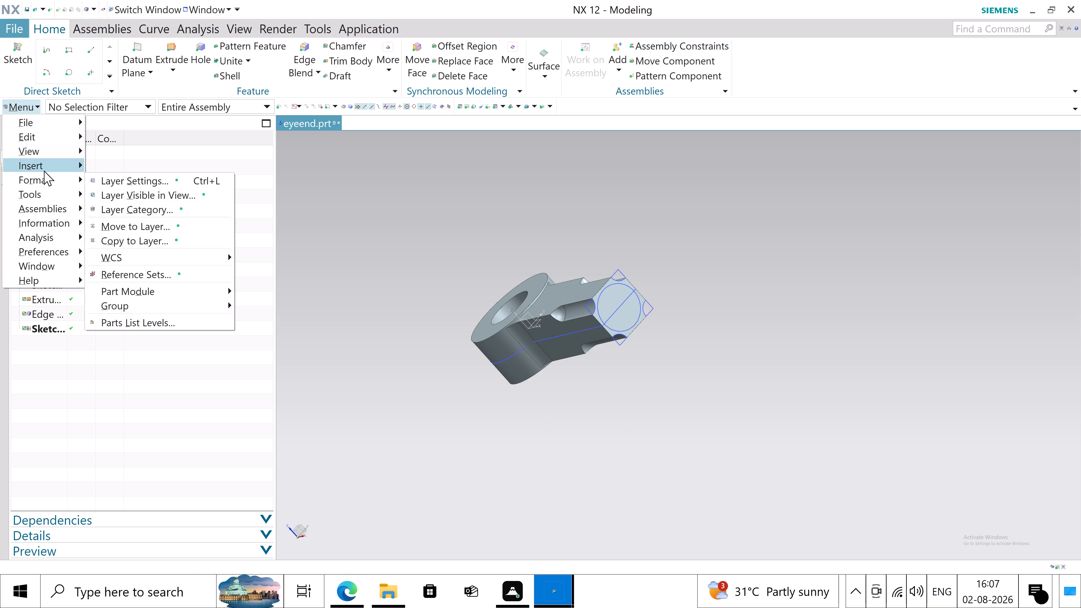
left_click(176, 79)
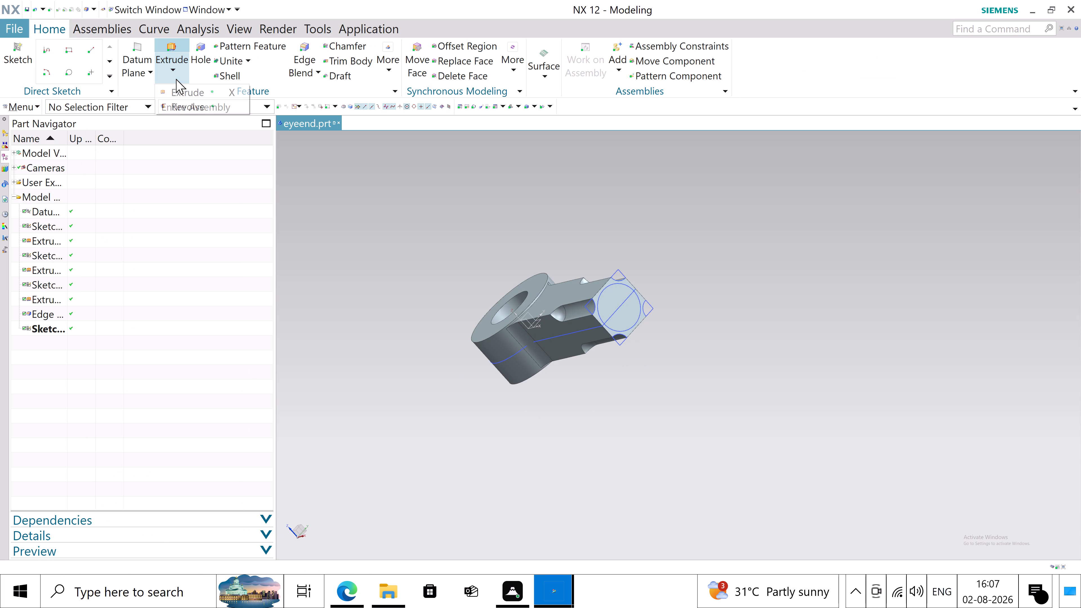
left_click(184, 92)
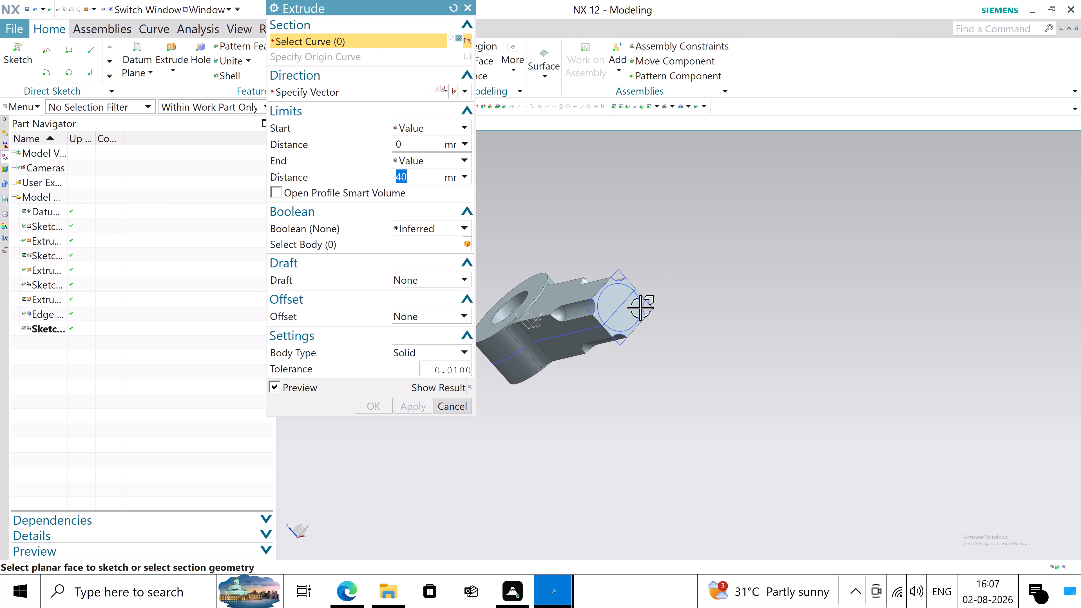
left_click(640, 308)
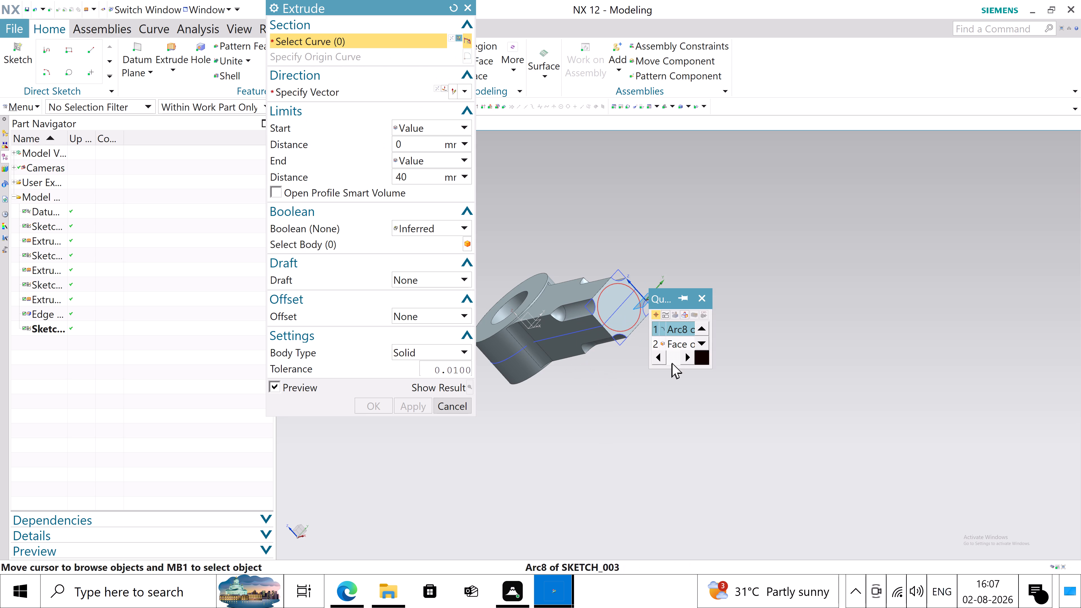
left_click(670, 330)
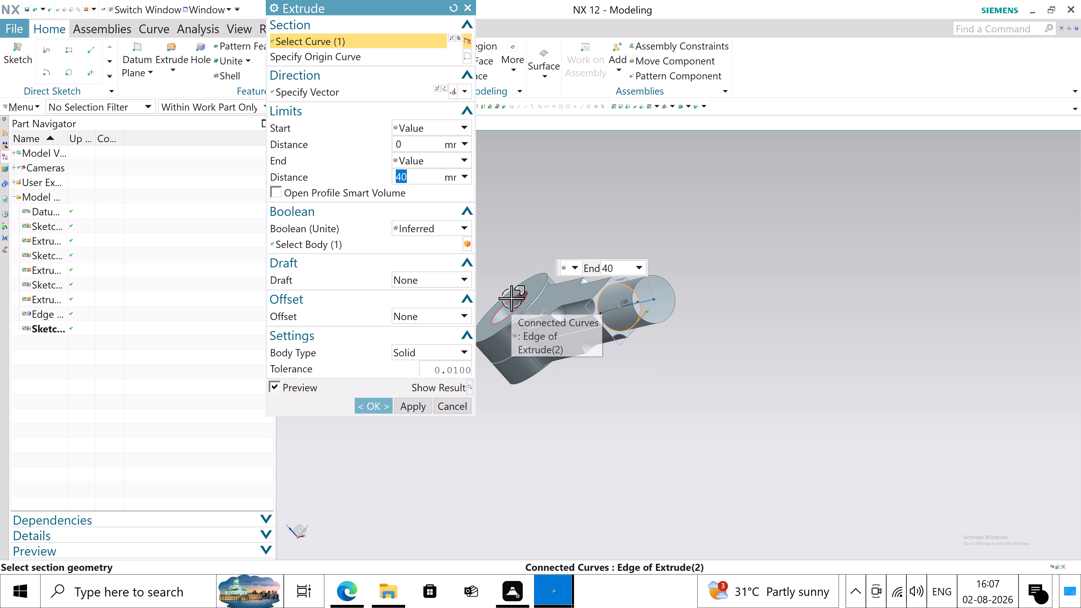
type("25")
key("Return")
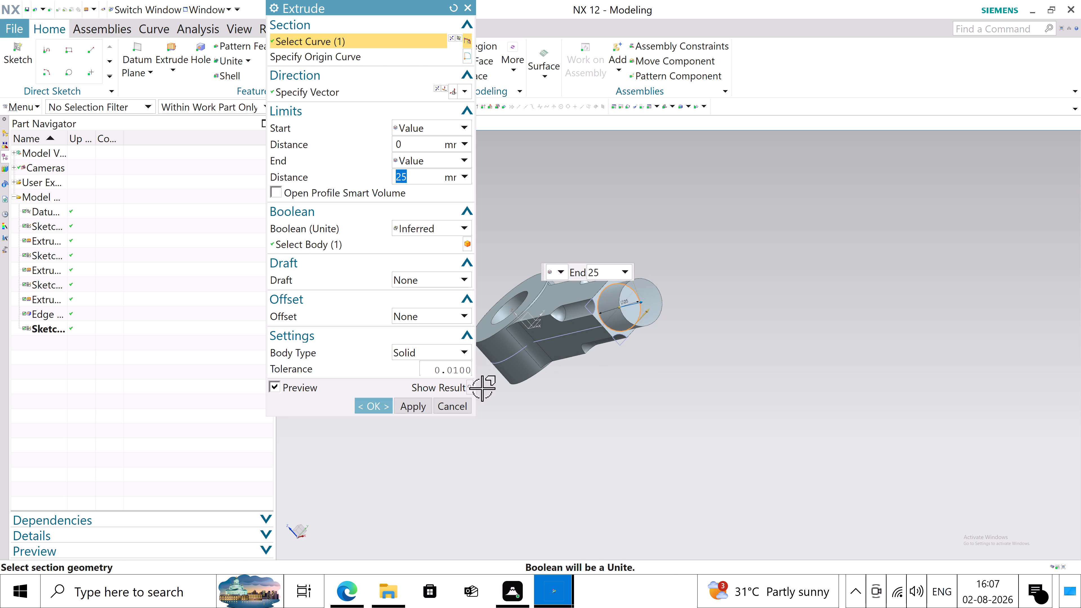
left_click(379, 409)
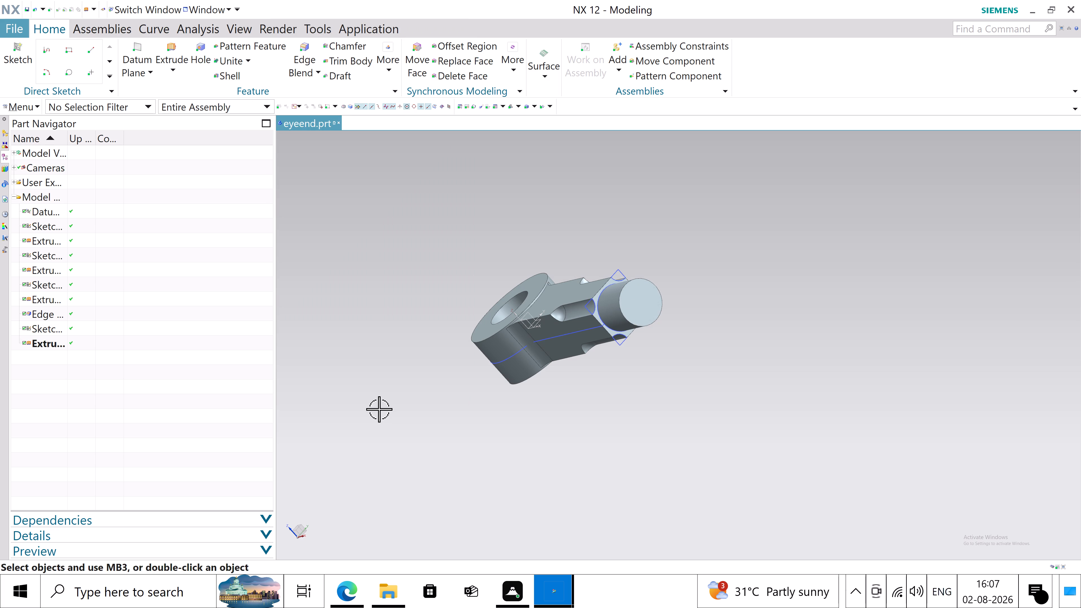
Save the eye end part file.
middle_click_drag(411, 337, 399, 398)
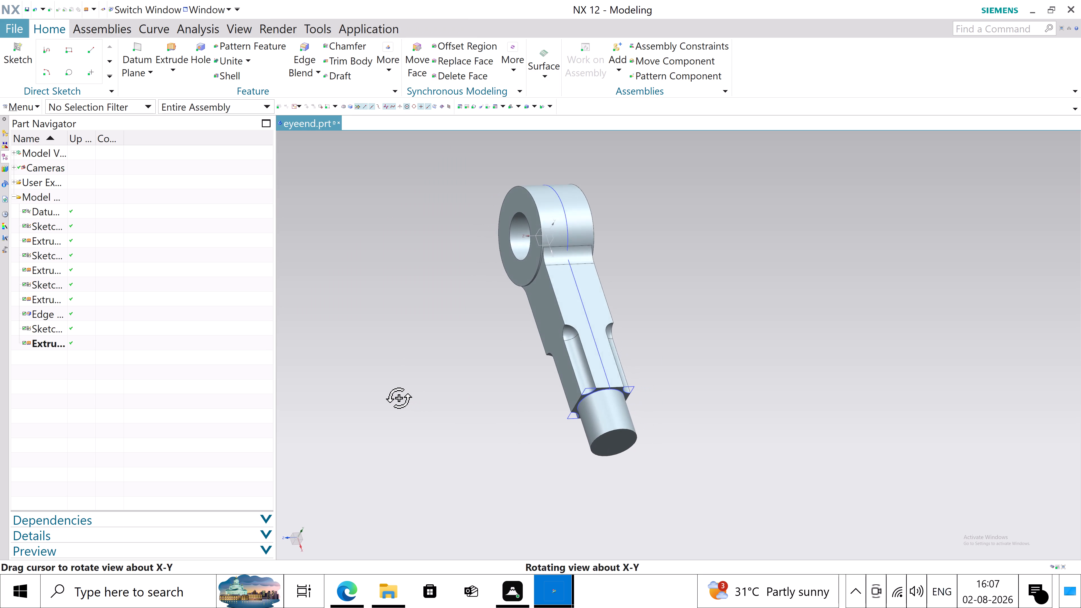
middle_click_drag(399, 398, 423, 346)
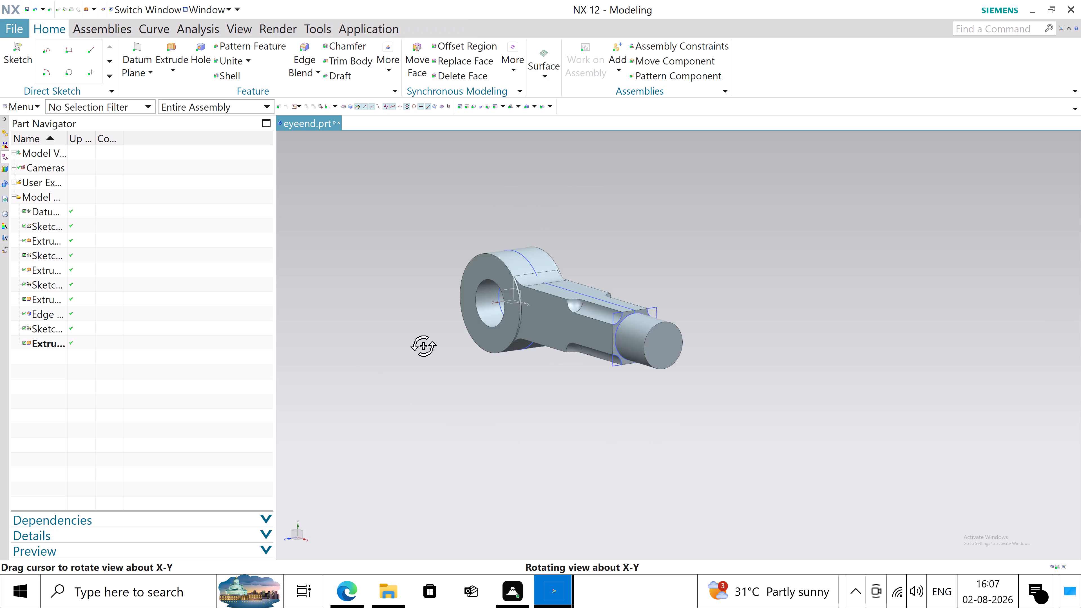
middle_click_drag(423, 346, 438, 267)
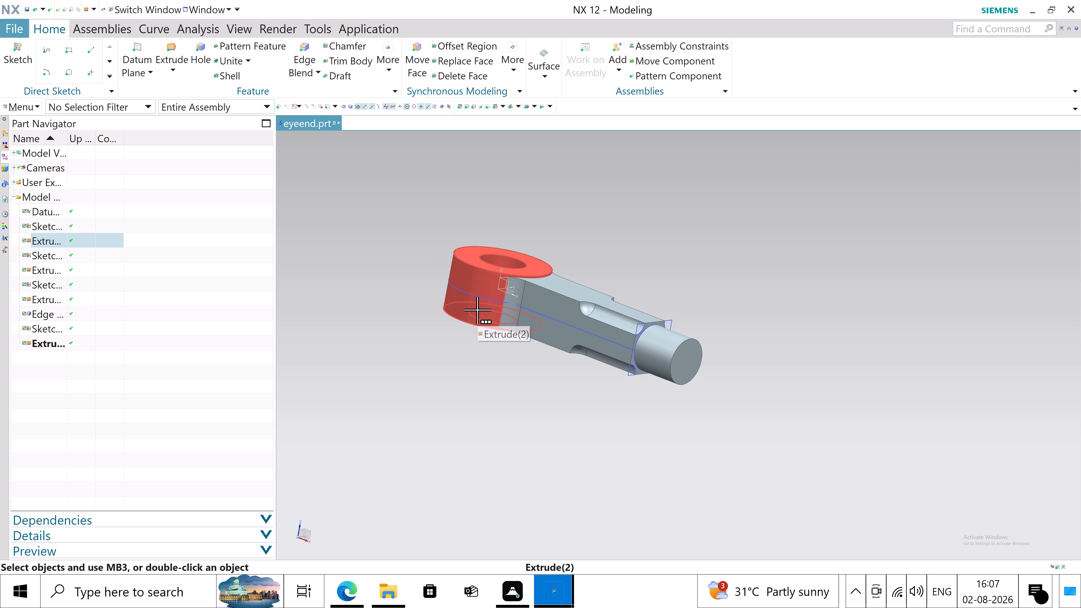
key("ctrl+s")
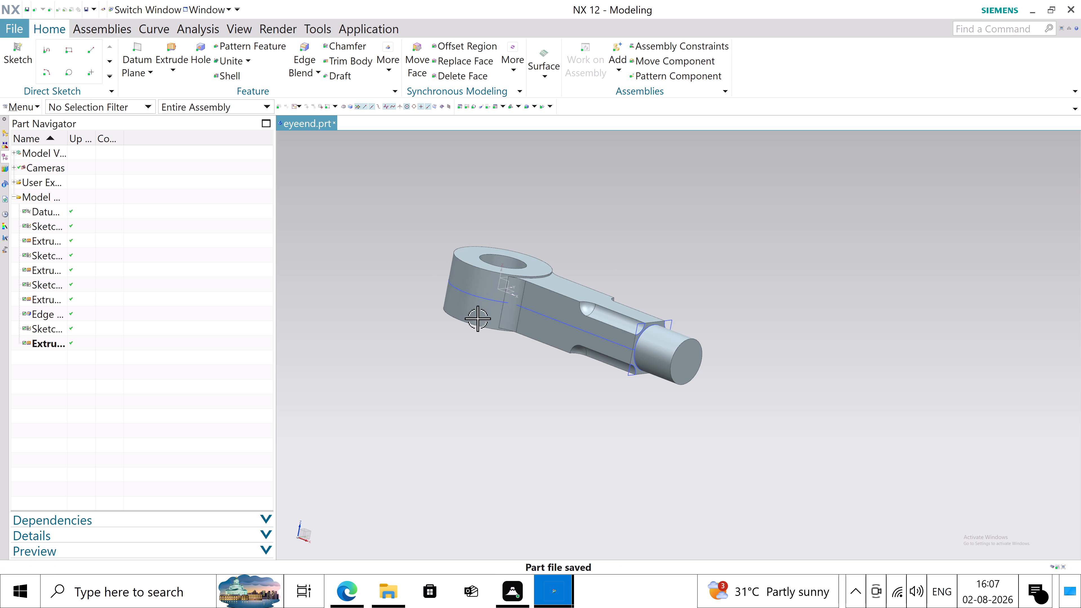
middle_click_drag(653, 251, 556, 263)
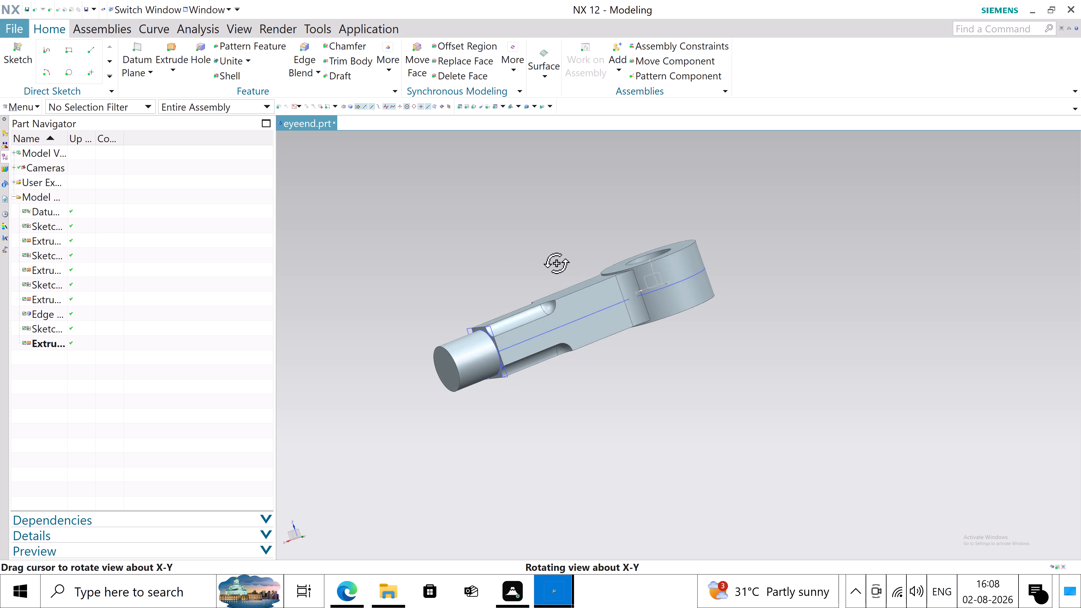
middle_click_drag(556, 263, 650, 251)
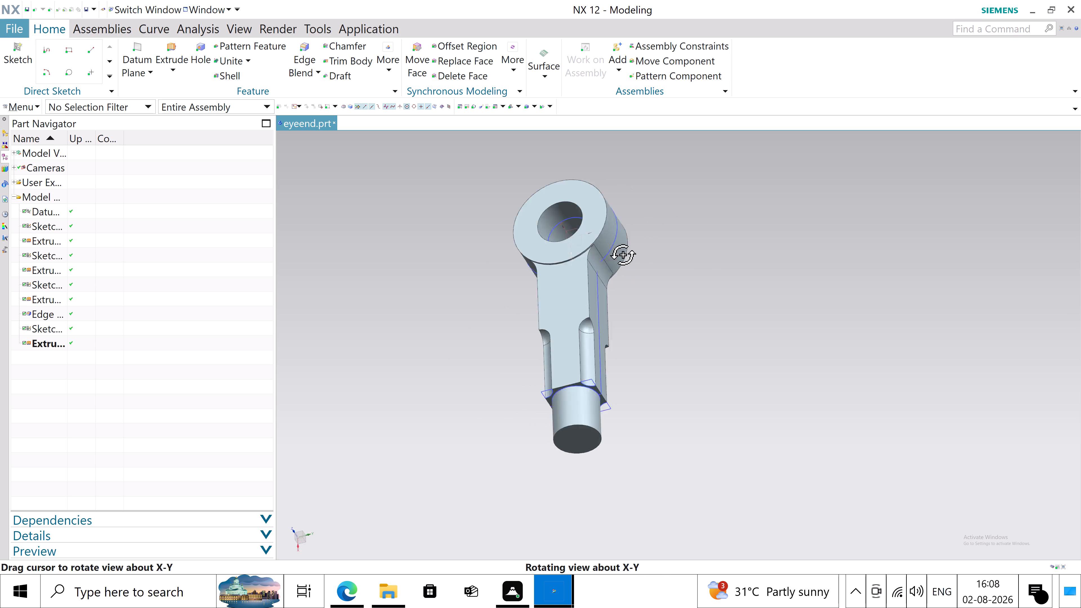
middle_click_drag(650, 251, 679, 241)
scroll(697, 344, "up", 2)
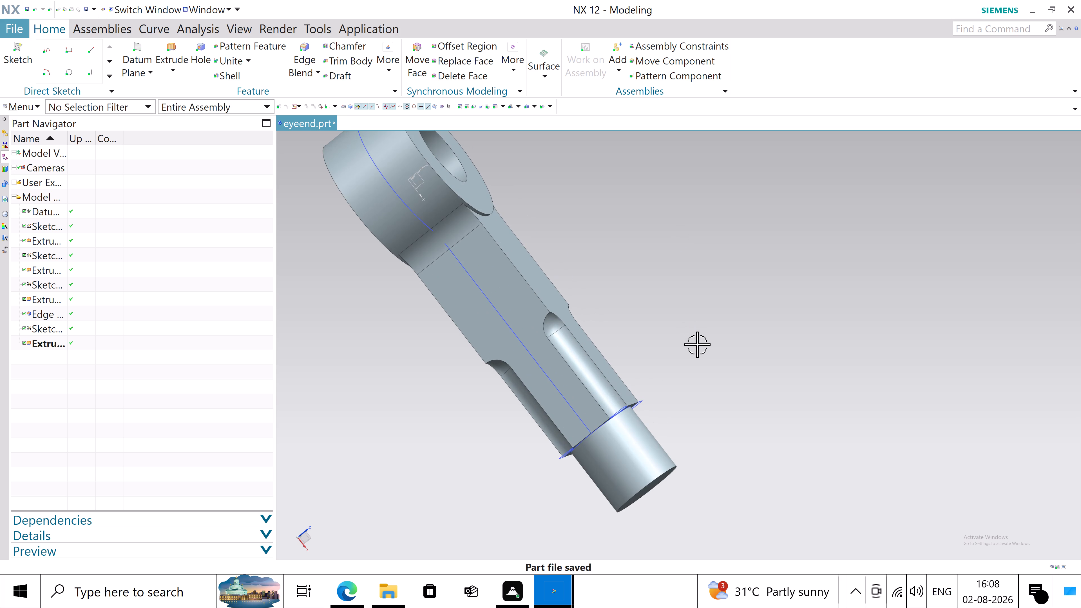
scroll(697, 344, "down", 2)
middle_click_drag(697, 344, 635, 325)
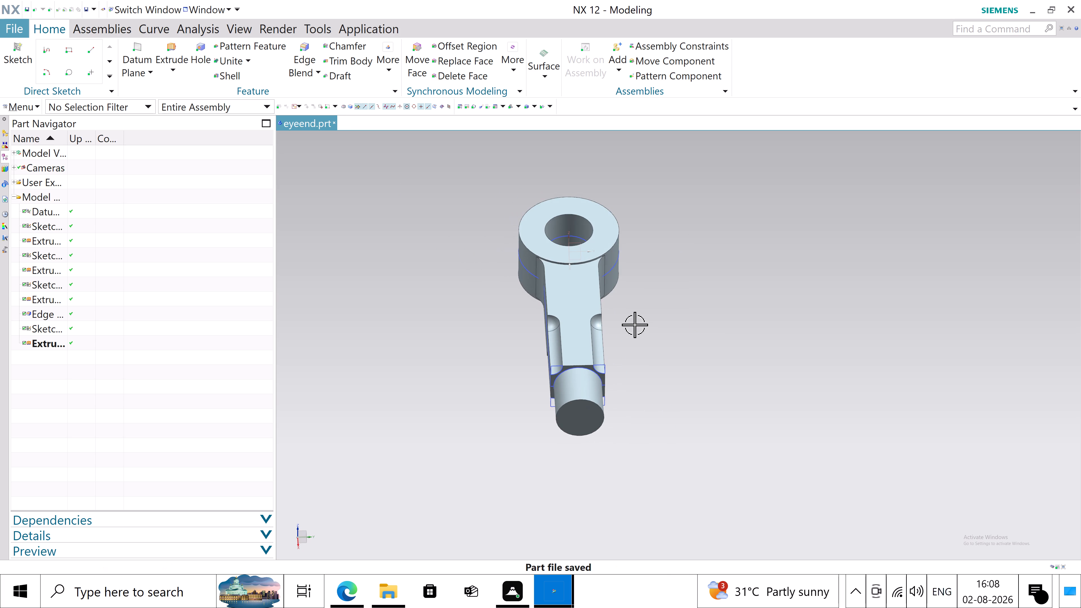
Save the finished eye end part file again.
key("ctrl+s")
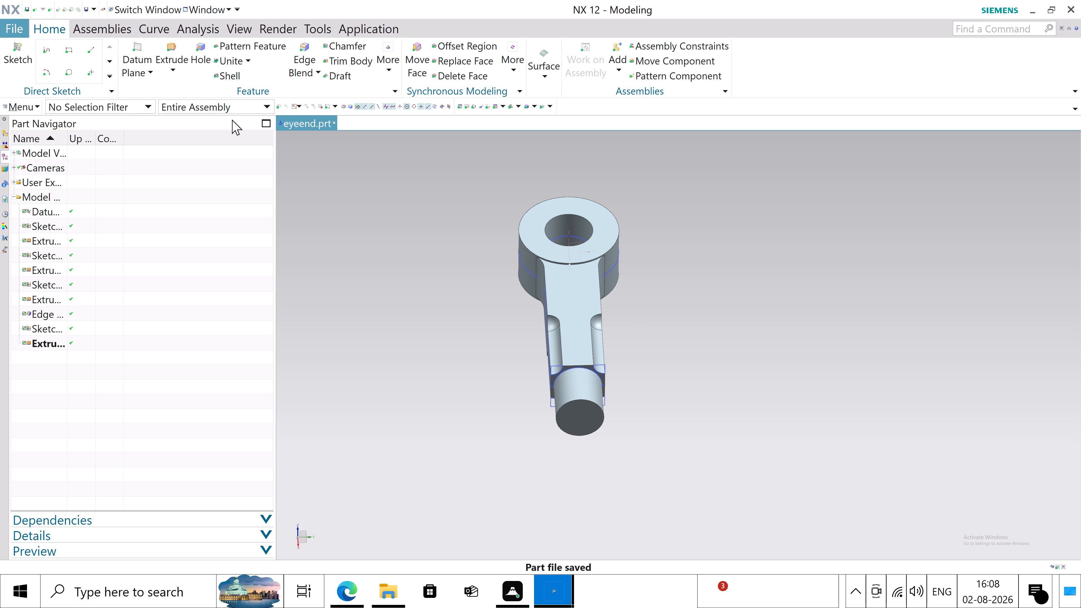
Save a copy of the eye end as a STEP file (*.stp) named eyeendstepfile in the knucklejoint folder.
left_click(9, 27)
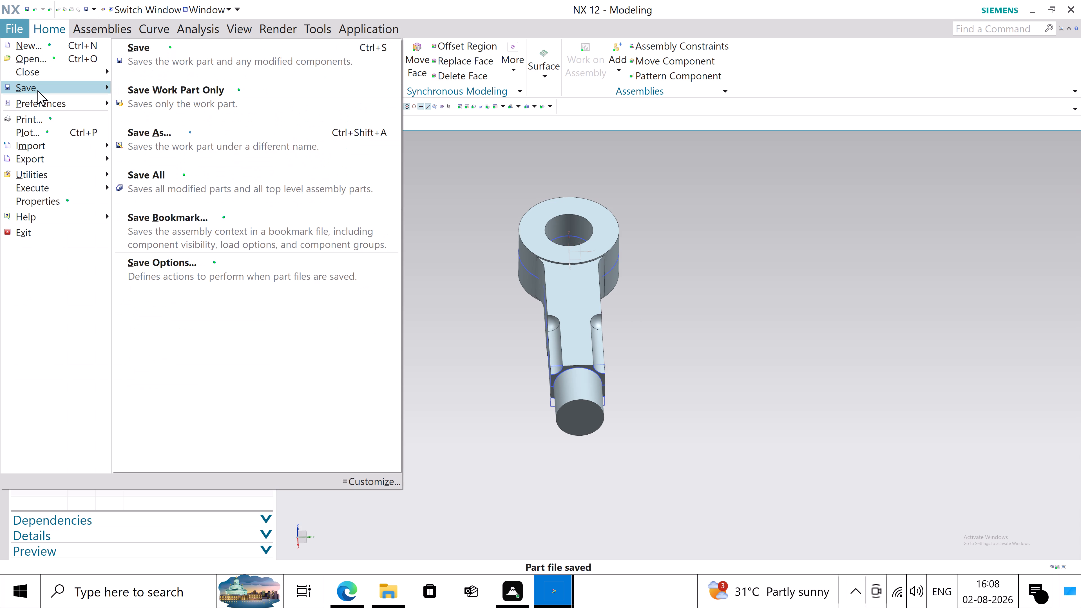
left_click(141, 128)
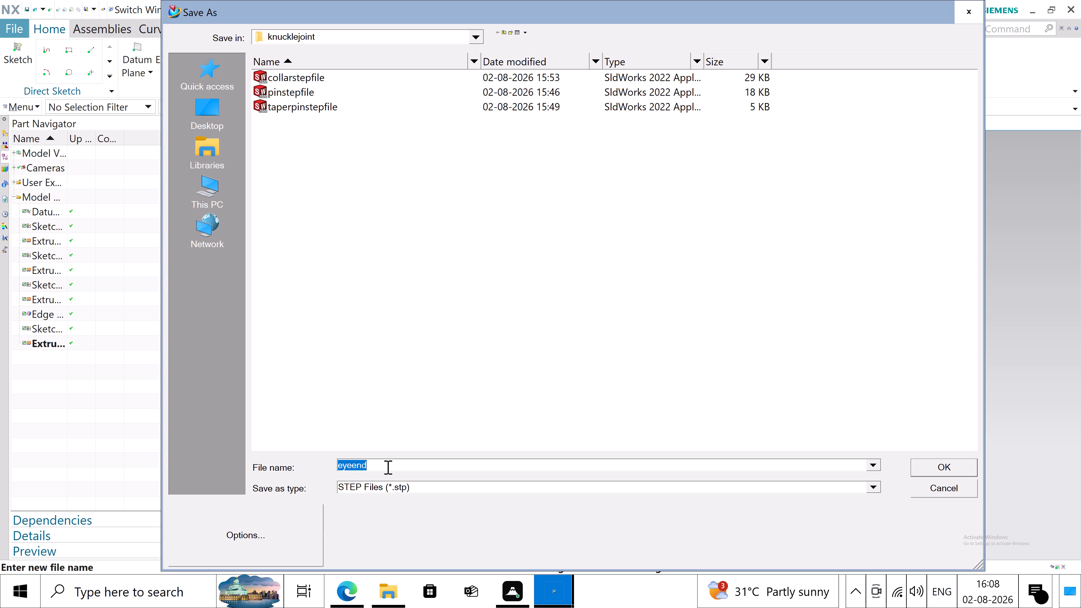
left_click(385, 461)
type("ste")
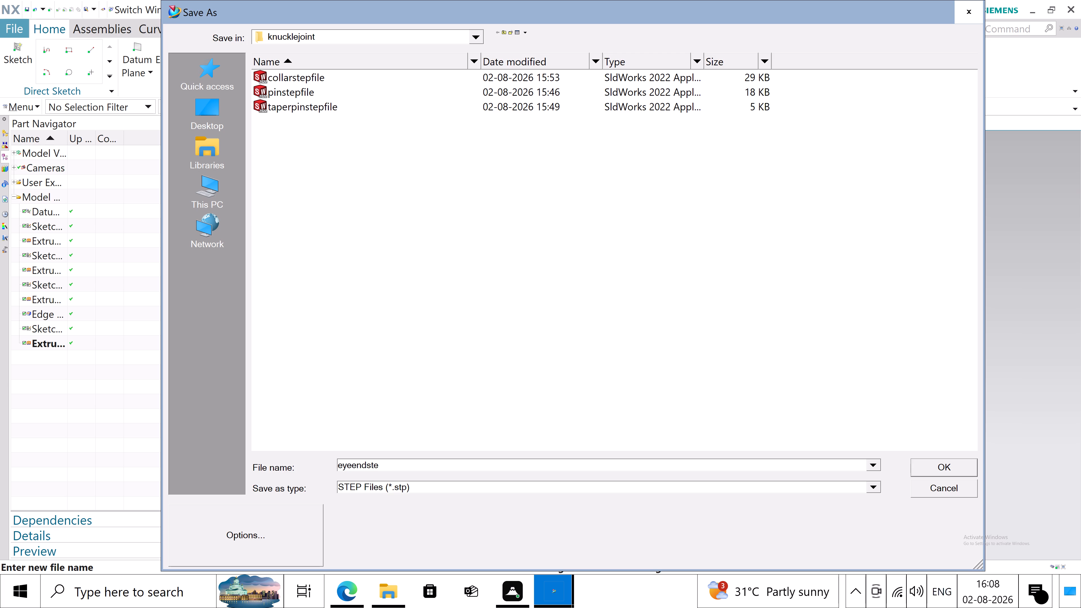
type("pfile")
key("Return")
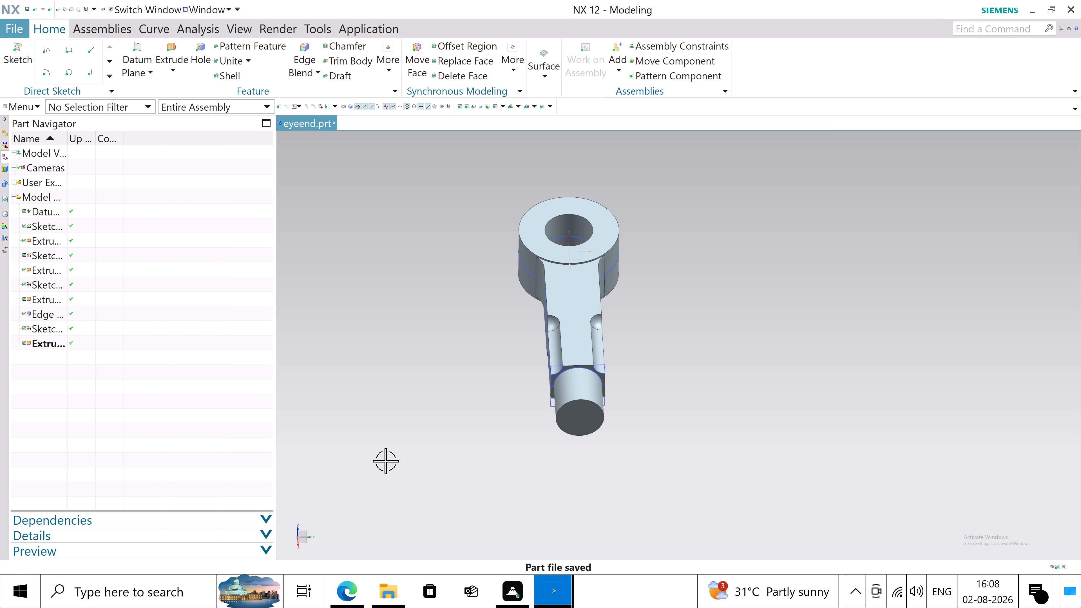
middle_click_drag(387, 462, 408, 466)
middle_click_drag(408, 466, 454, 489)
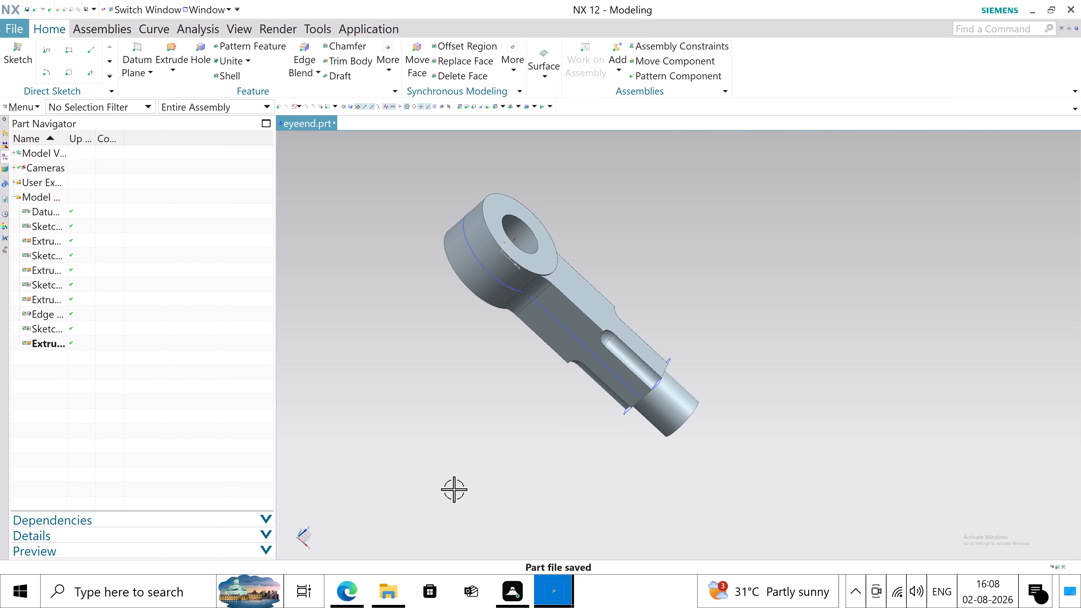
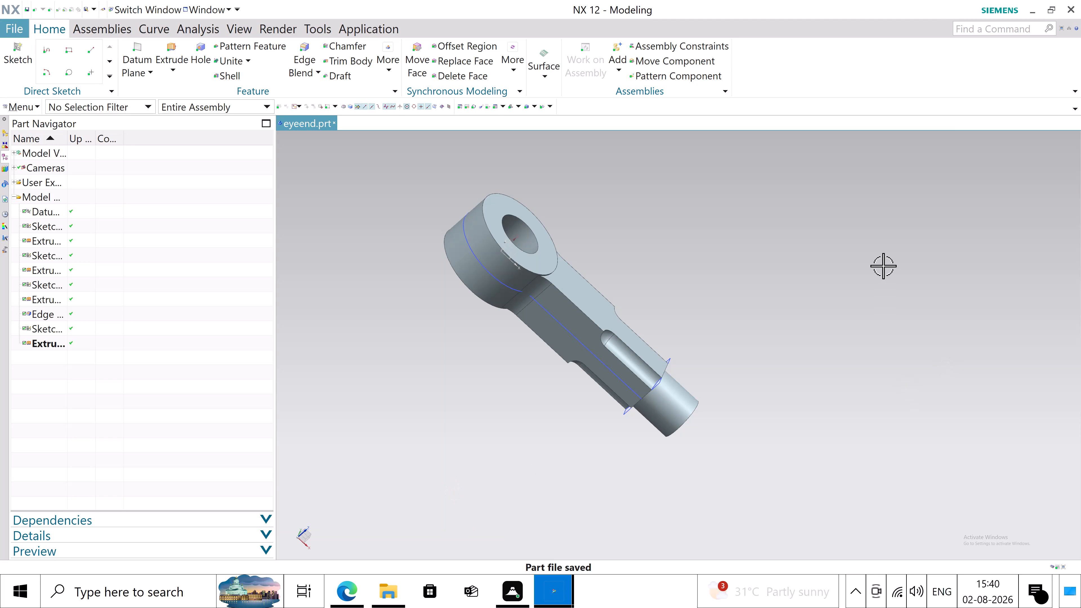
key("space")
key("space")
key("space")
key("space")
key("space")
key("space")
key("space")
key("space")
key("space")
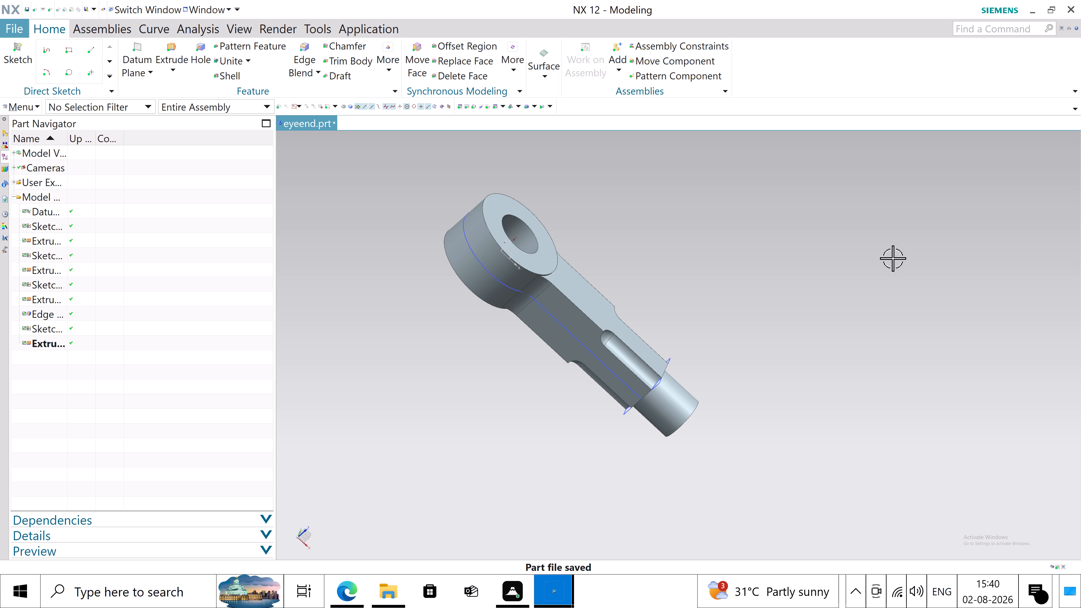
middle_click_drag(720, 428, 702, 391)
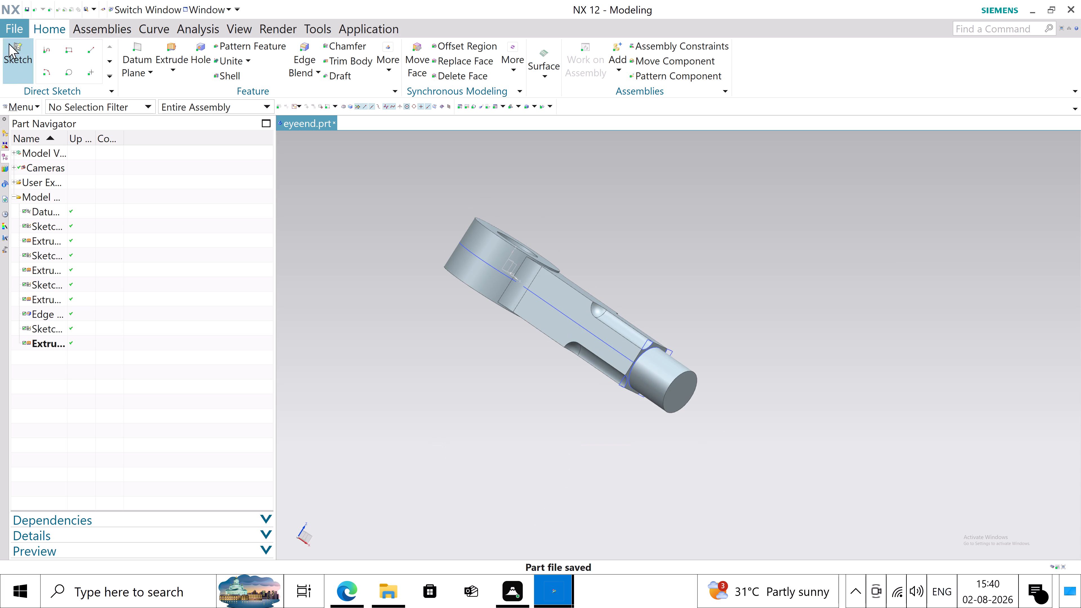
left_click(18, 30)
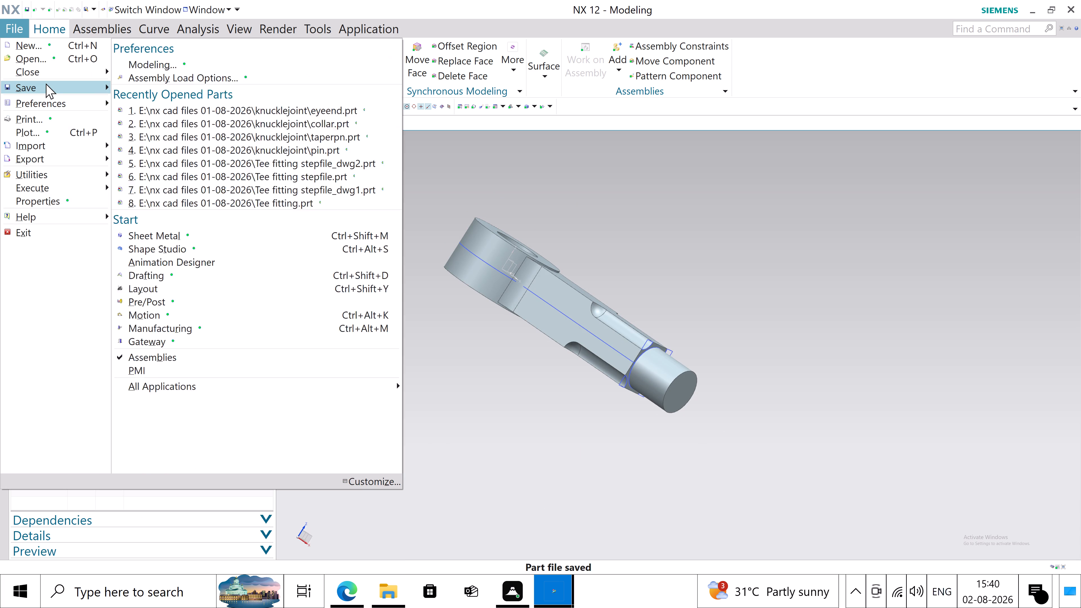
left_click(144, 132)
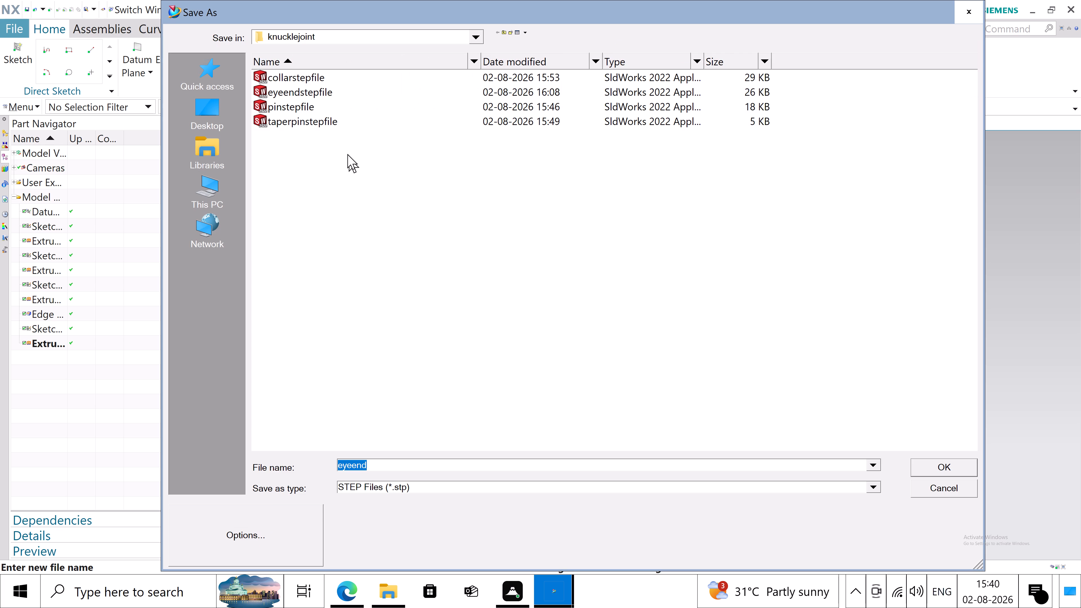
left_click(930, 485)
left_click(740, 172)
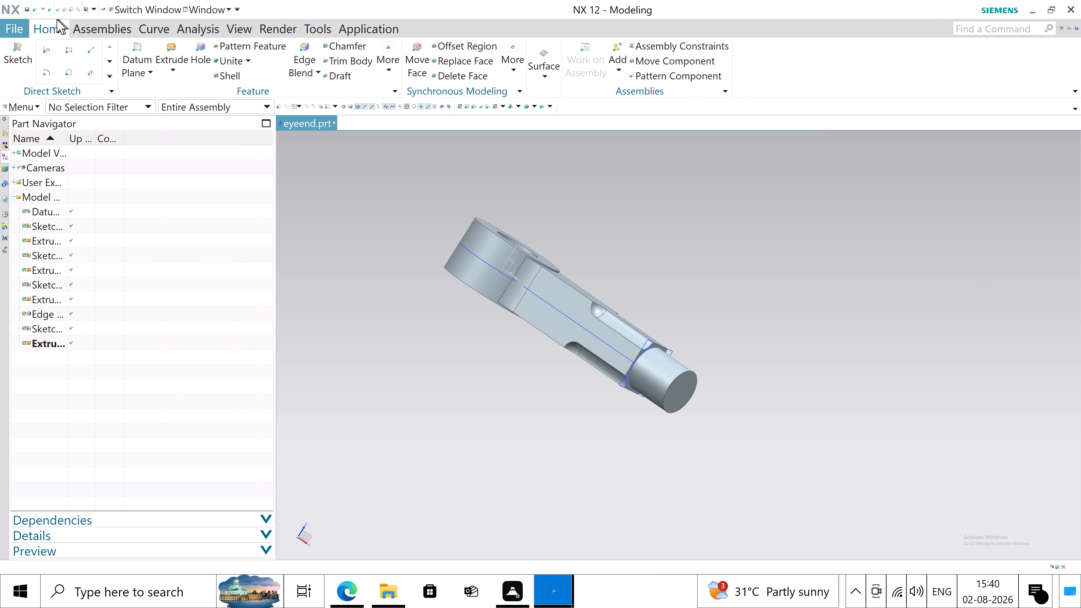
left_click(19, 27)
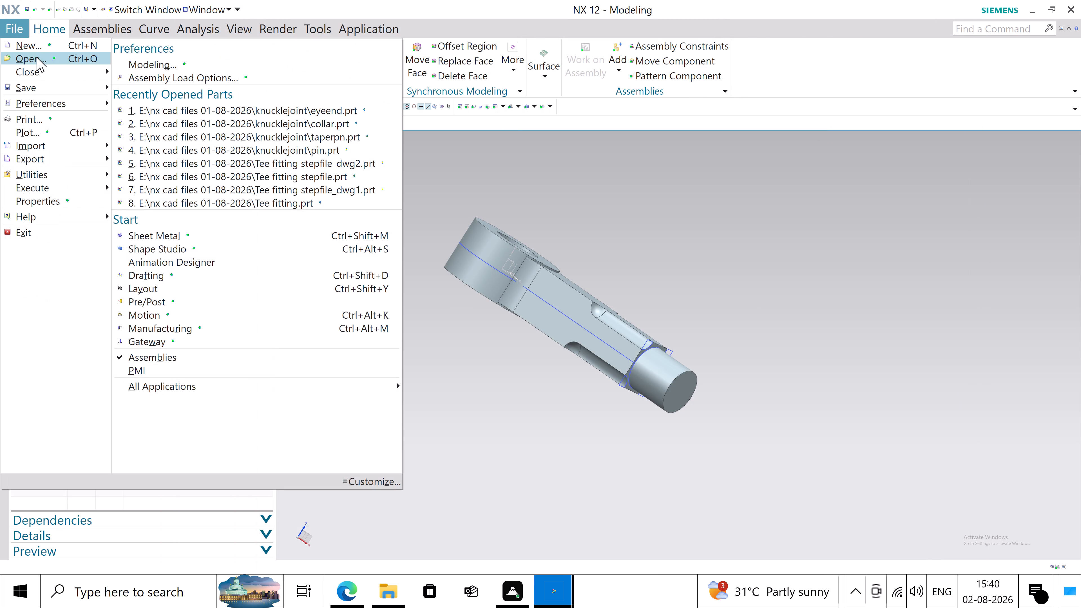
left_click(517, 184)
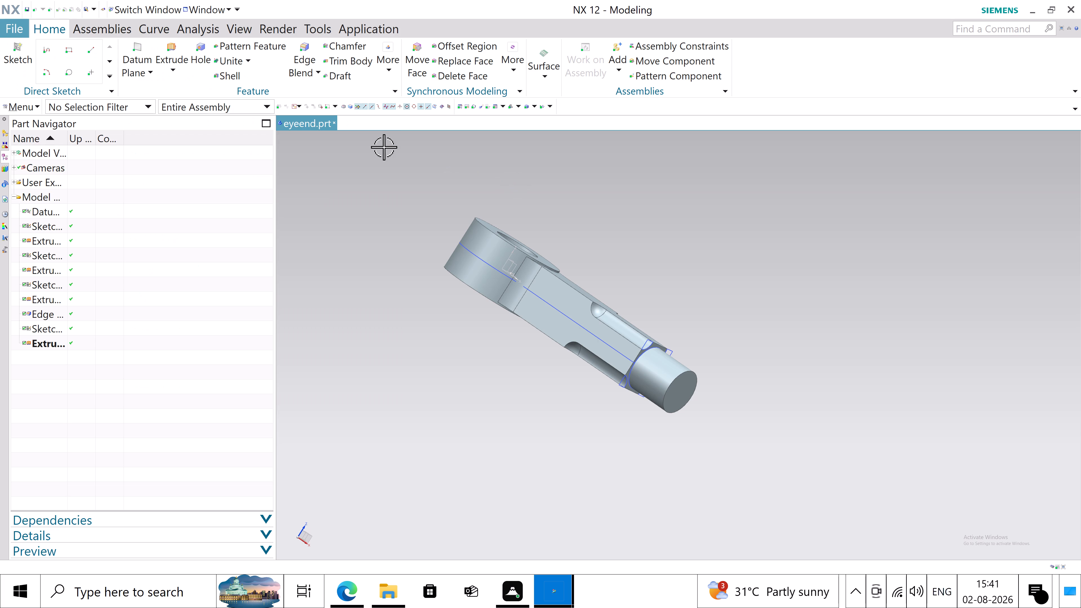
Create a new part named forkend from the Model template, in millimetres, in the knucklejoint folder.
left_click(16, 31)
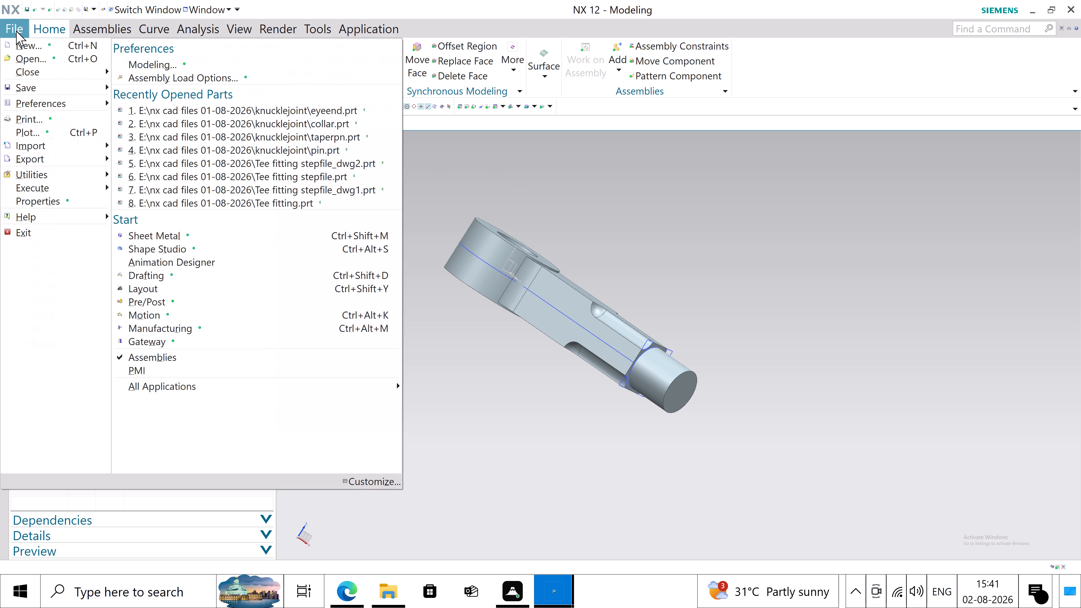
left_click(42, 50)
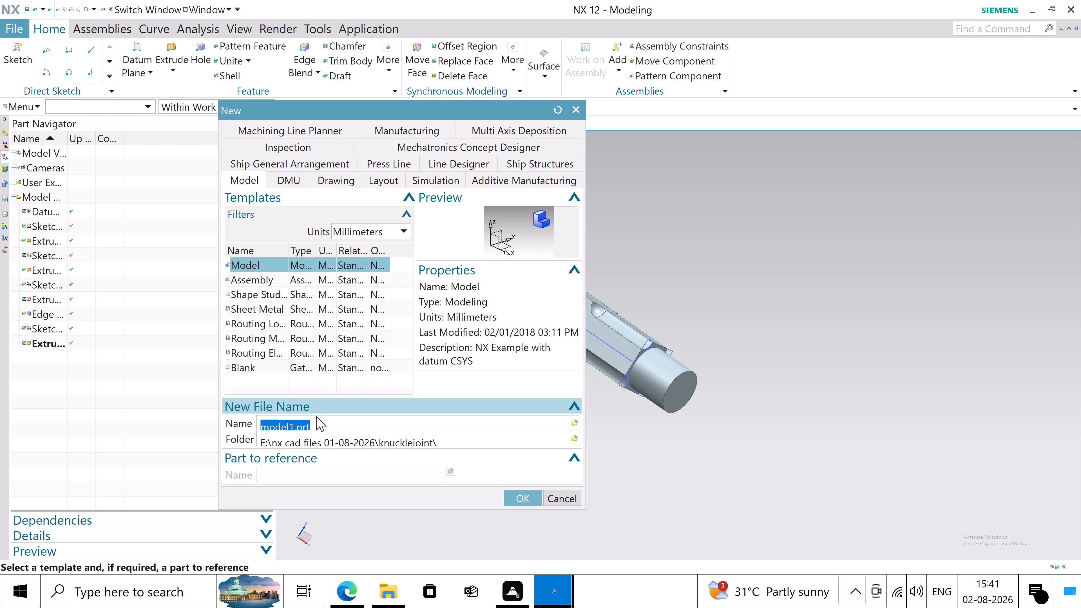
type("fork")
type("end")
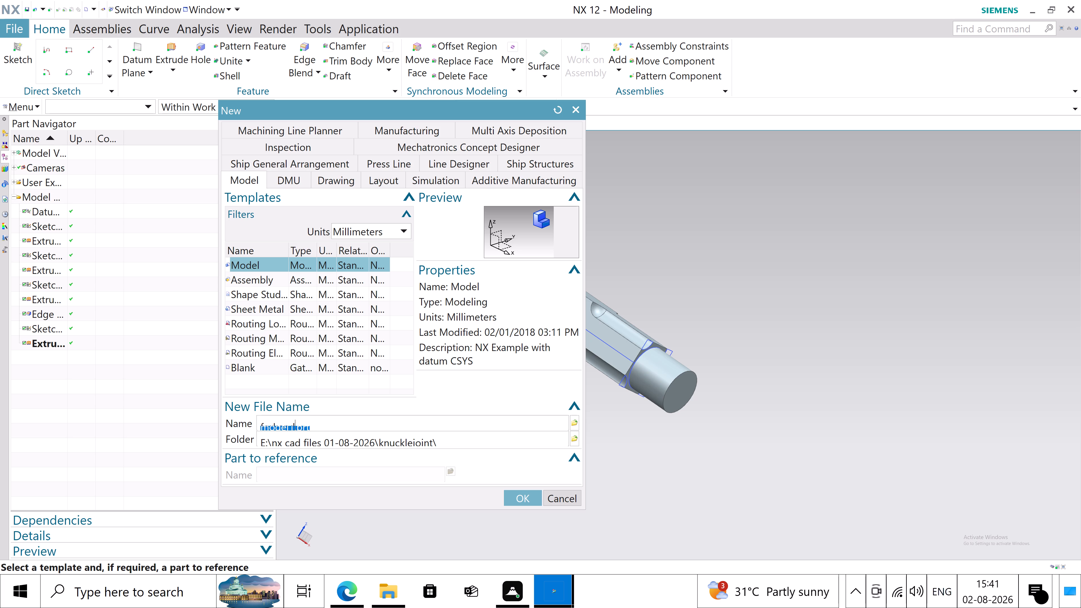
key("Delete")
key("Delete")
key("Delete")
key("Delete")
key("Delete")
key("Delete")
key("Tab")
left_click(526, 495)
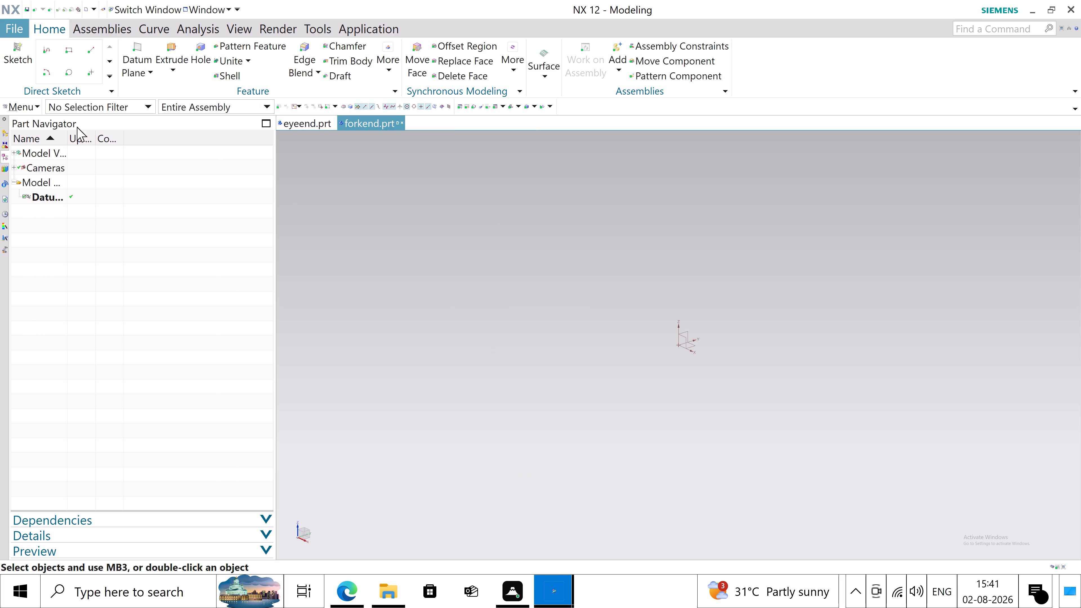
Start a sketch in the task environment on the default horizontal XY plane of the fork end part.
left_click(36, 103)
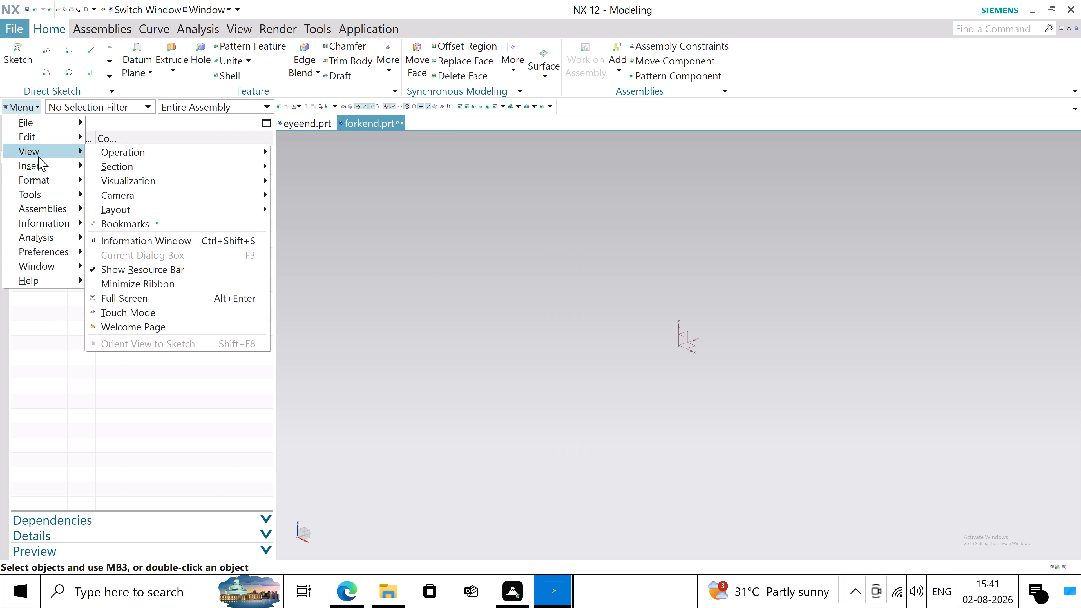
left_click(40, 162)
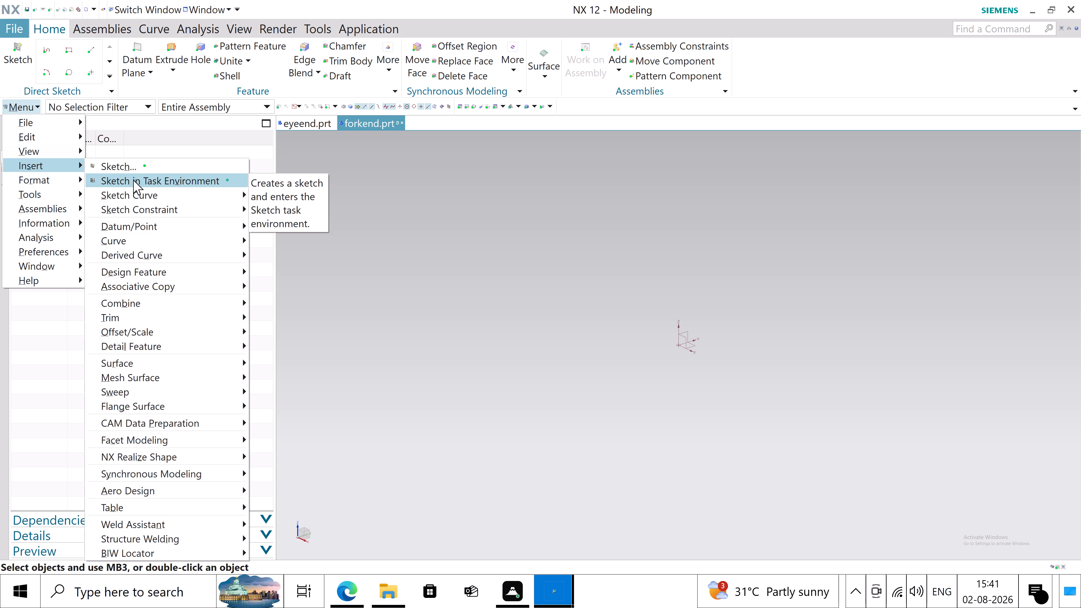
left_click(133, 180)
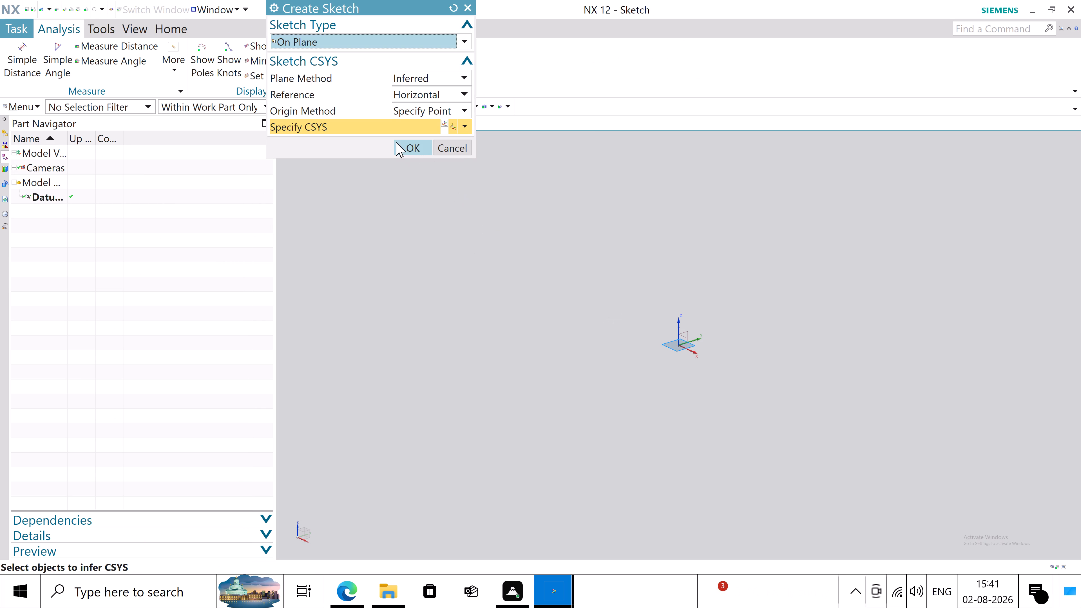
left_click(403, 148)
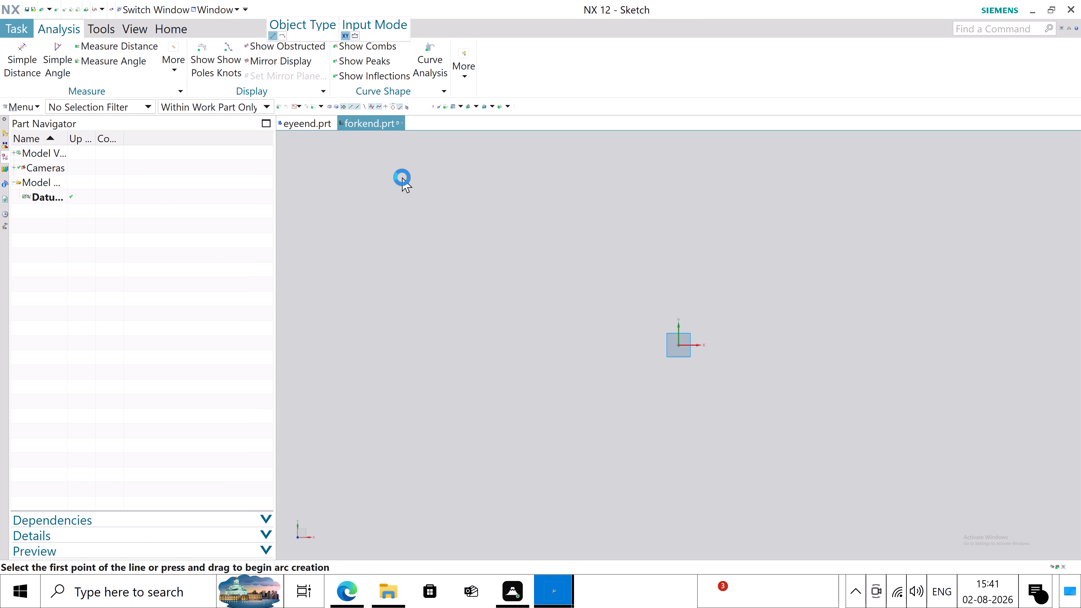
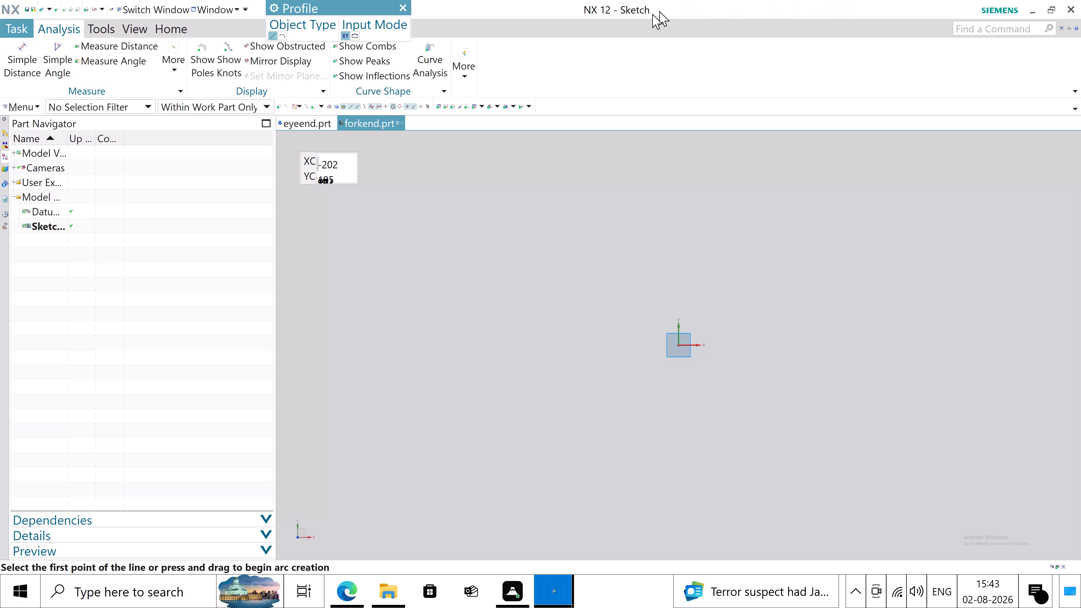
Leave the Profile tool and finish the sketch on the XY plane without drawing anything in it.
left_click(406, 12)
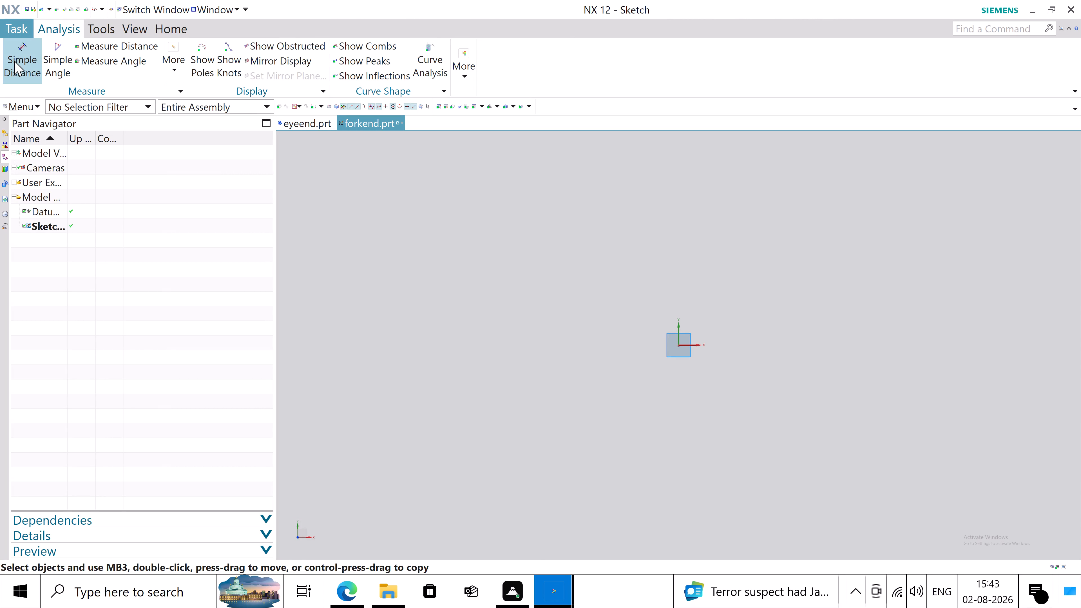
left_click(21, 26)
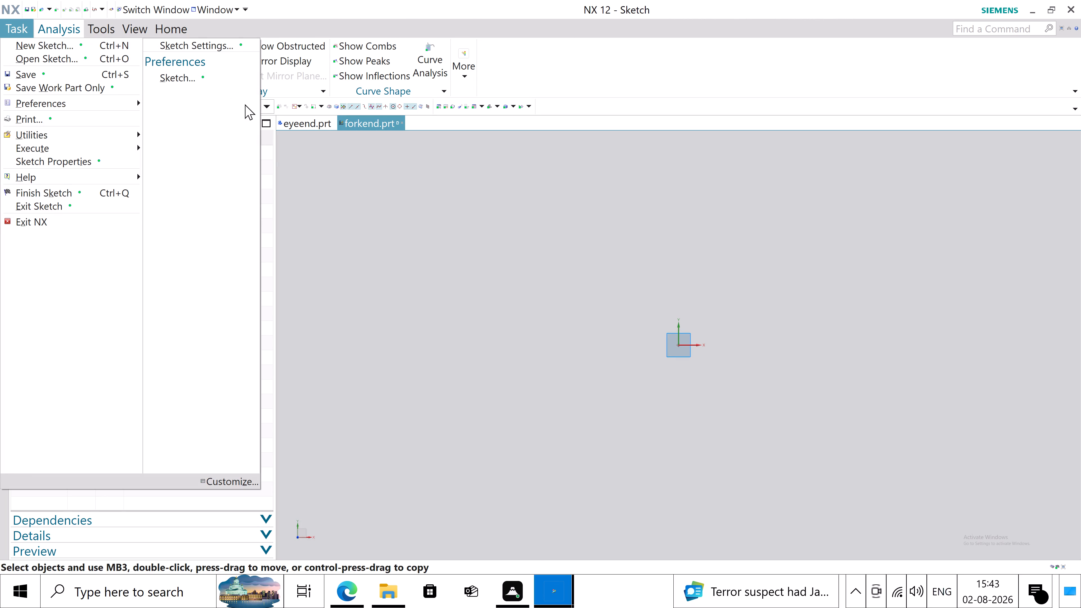
left_click(387, 183)
left_click(176, 34)
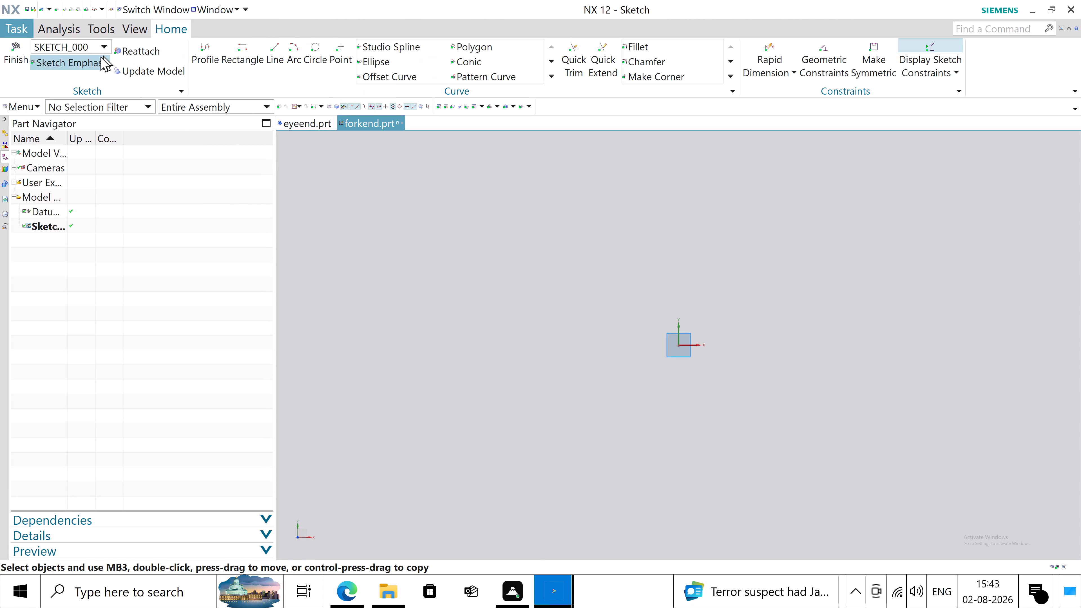
left_click(13, 71)
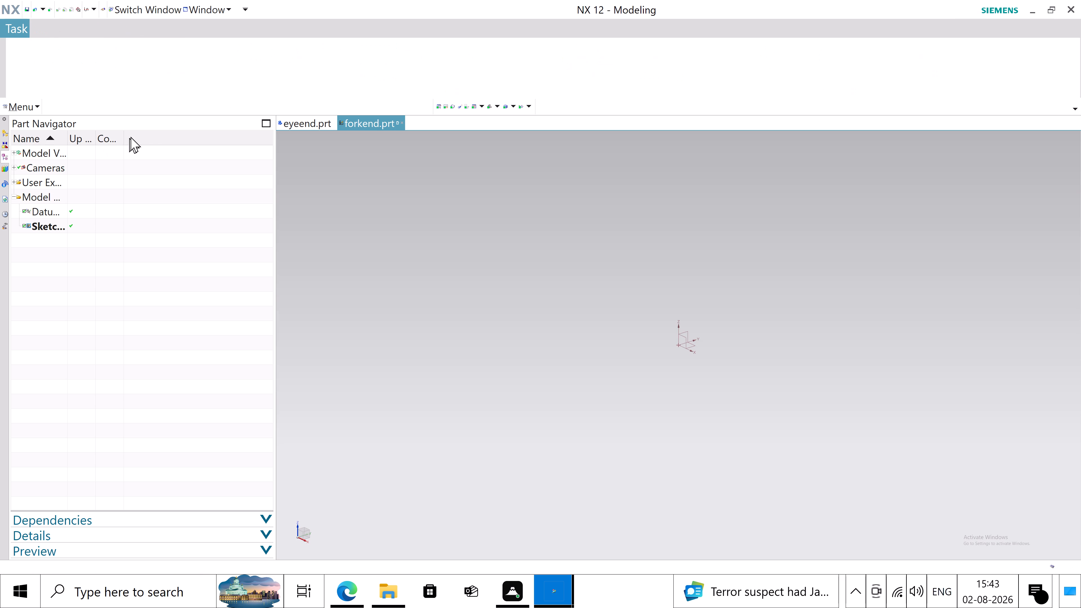
Create a datum plane offset 15 mm above the XY plane of the datum coordinate system.
left_click(146, 76)
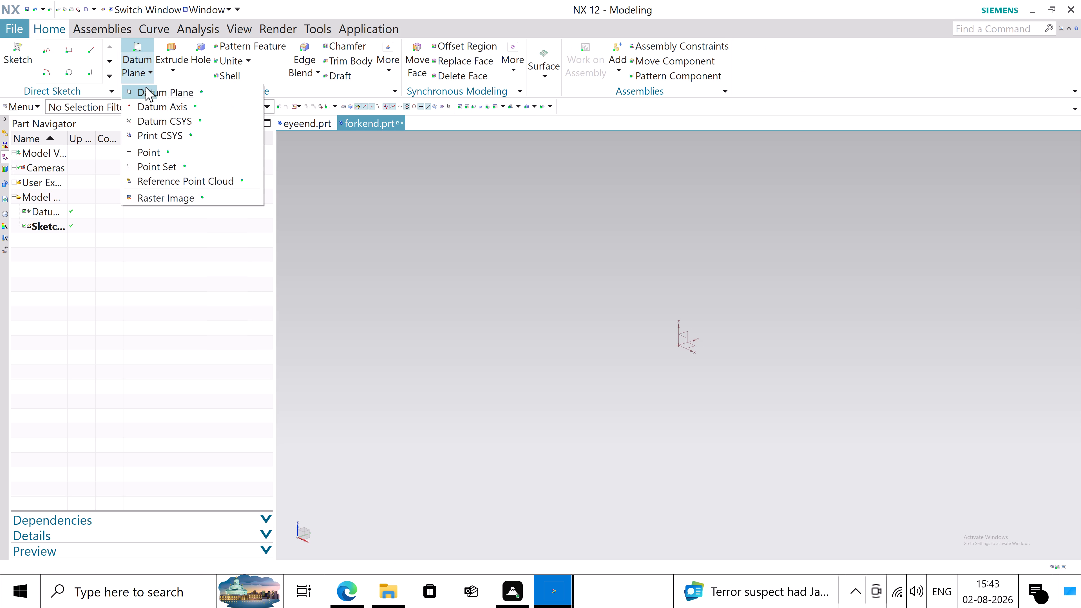
left_click(152, 98)
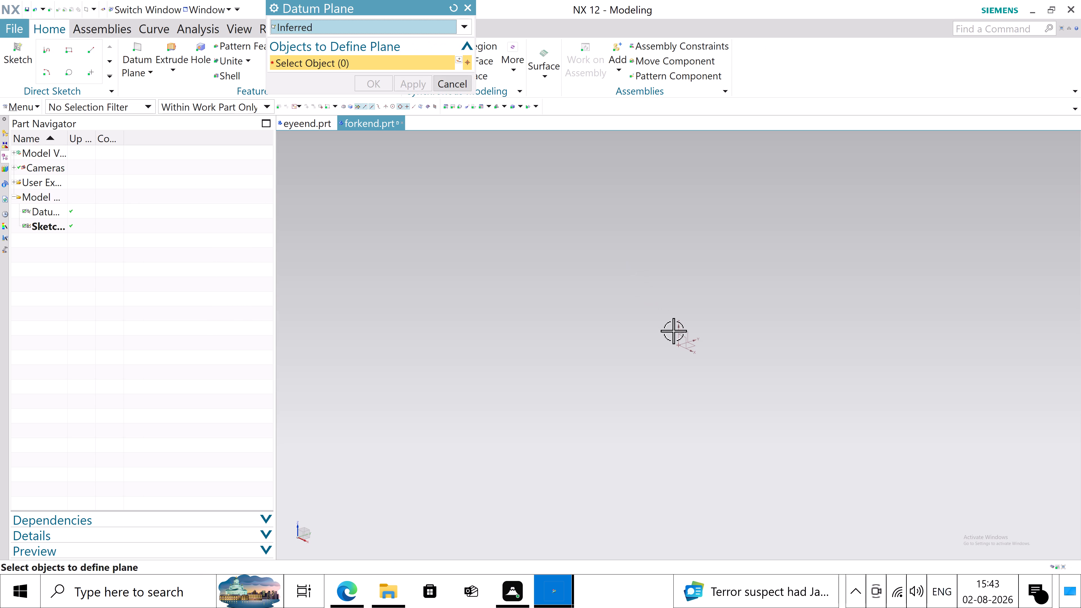
left_click(694, 345)
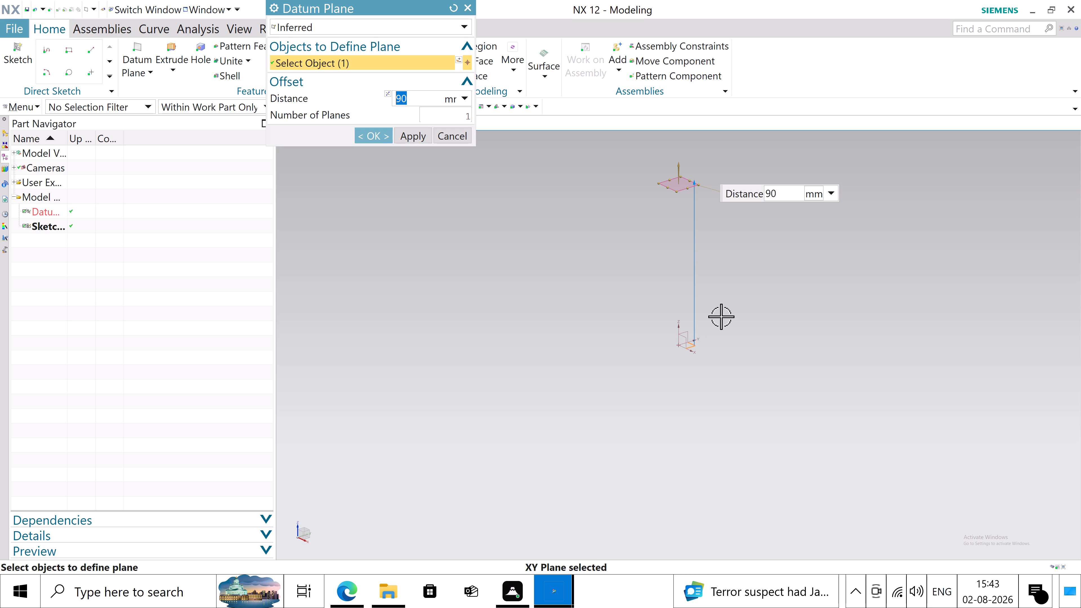
type("15")
key("Return")
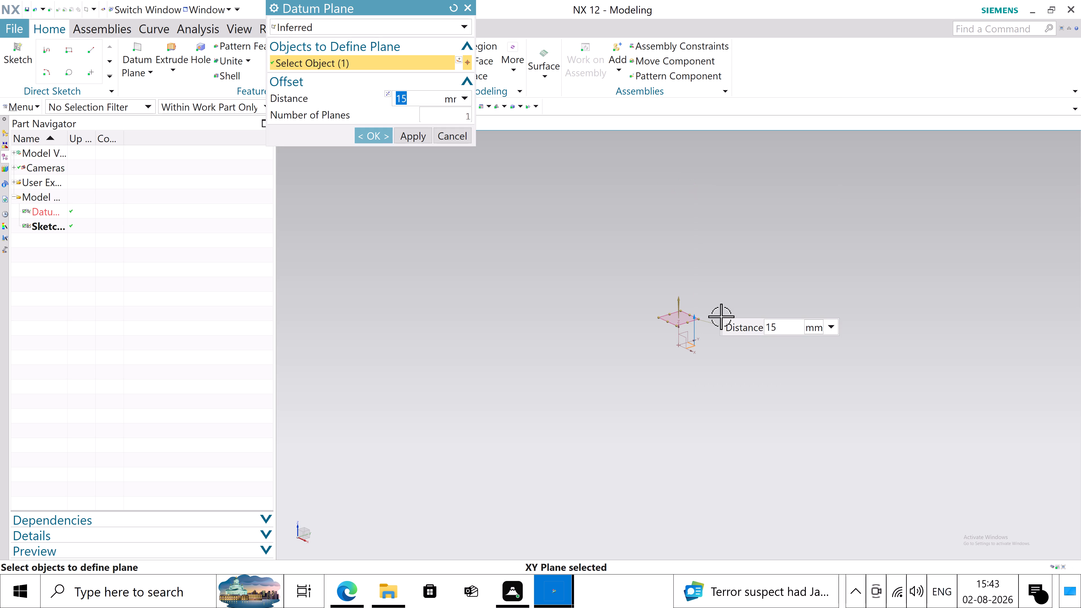
left_click(380, 137)
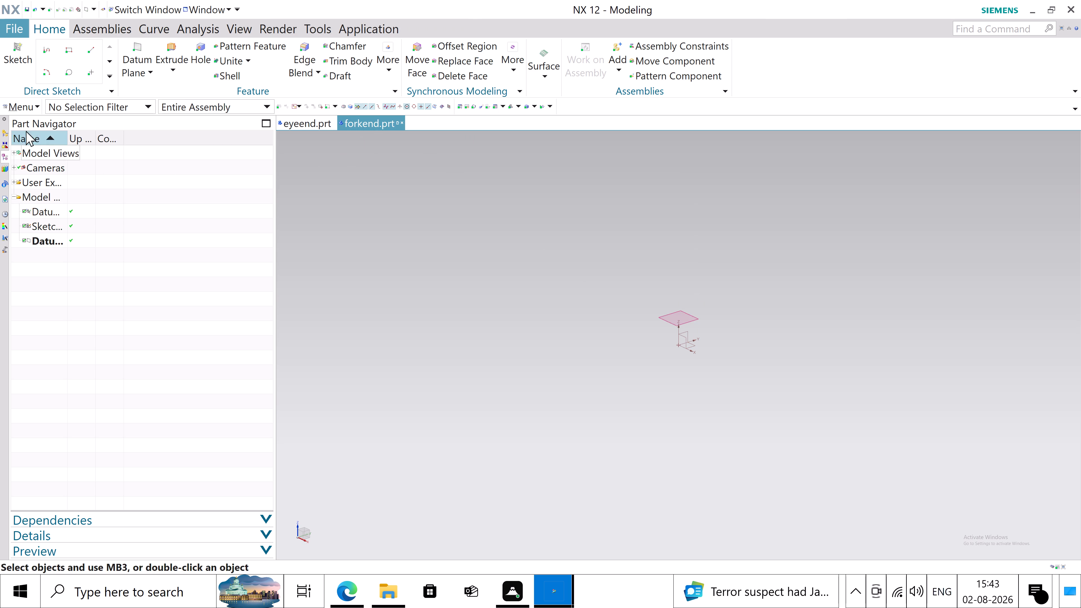
Start a sketch in the task environment on the datum plane offset from the XY plane.
left_click(8, 111)
left_click(32, 165)
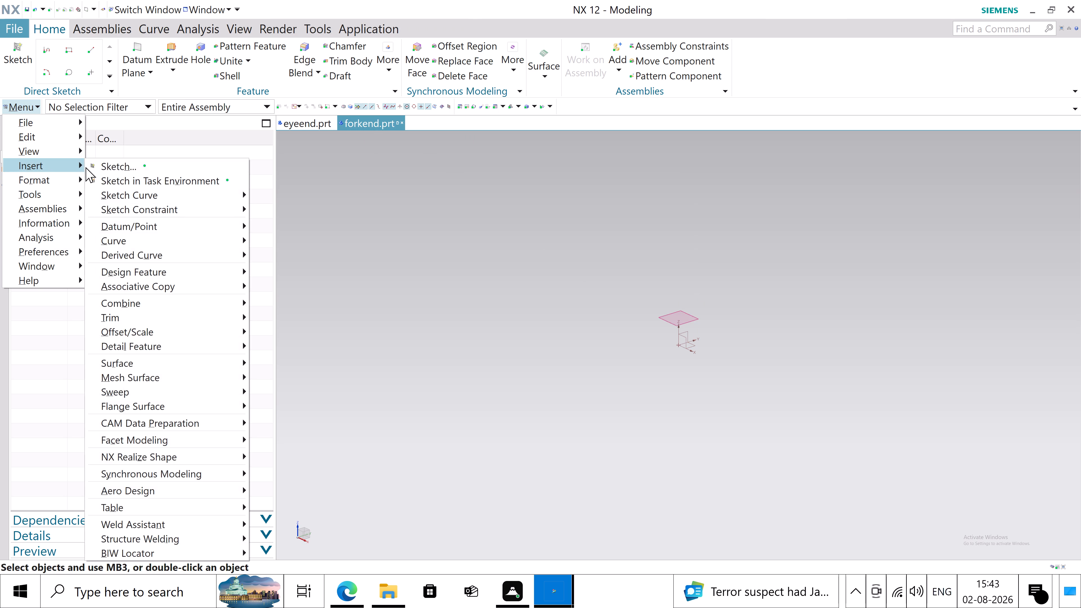
left_click(145, 178)
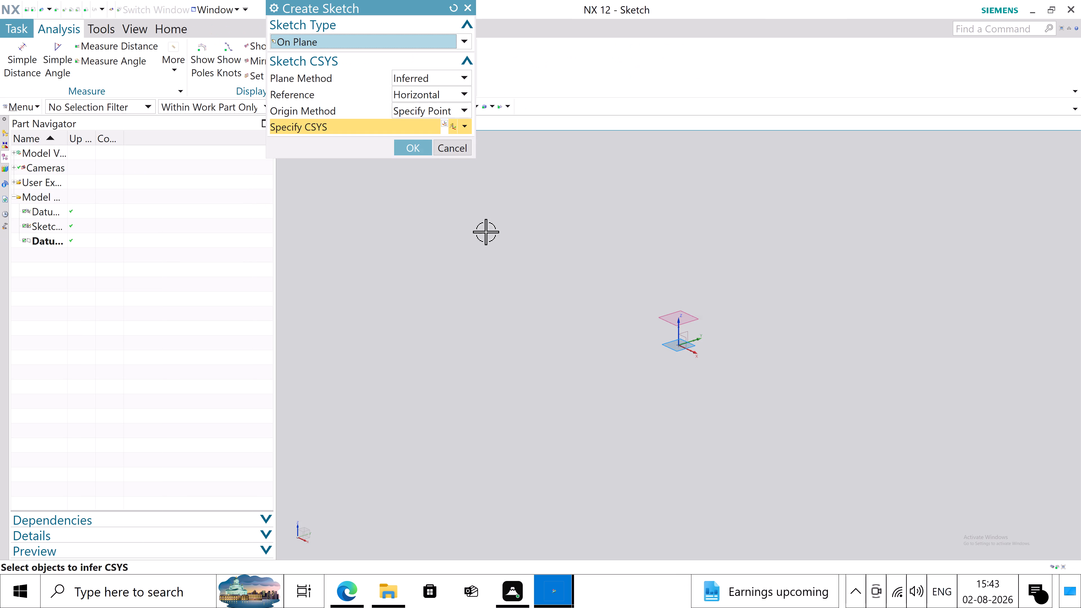
left_click(696, 316)
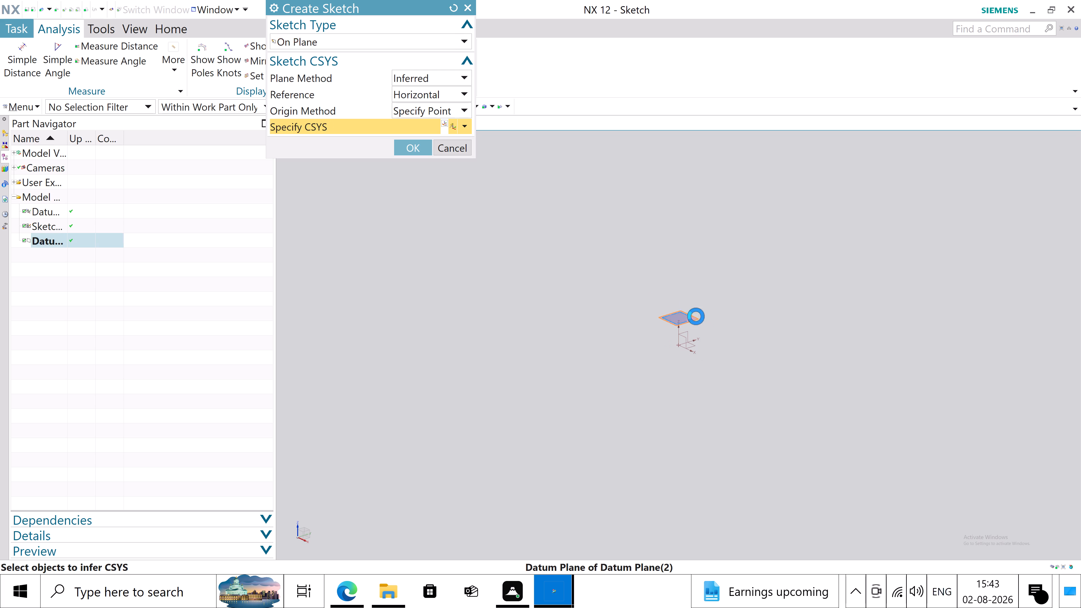
left_click(418, 151)
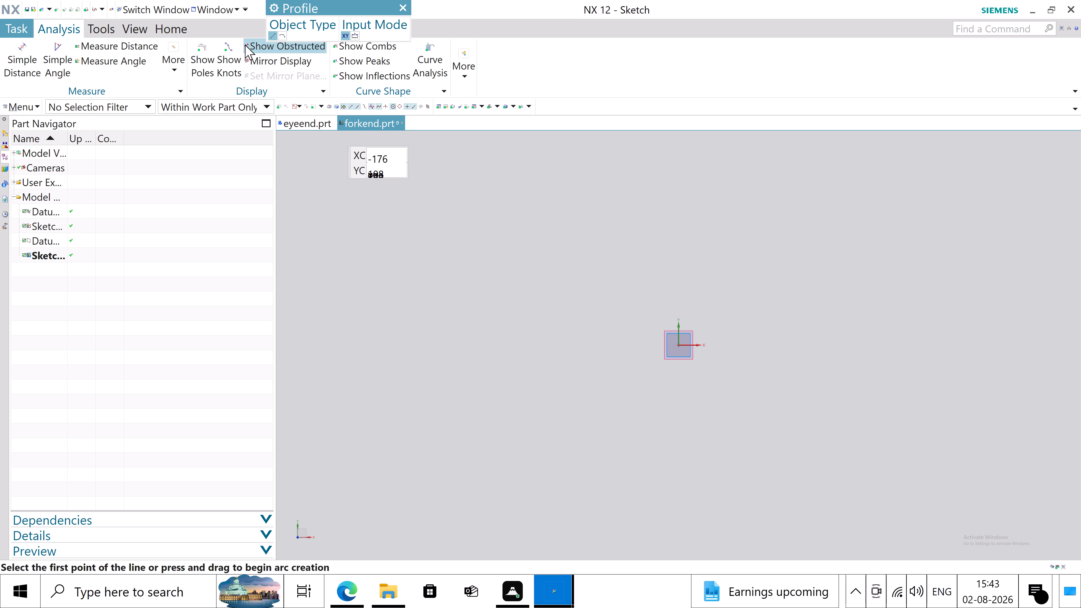
Draw two concentric circles of 52 mm and 25 mm diameter centred on the sketch origin, and finish the sketch.
left_click(160, 28)
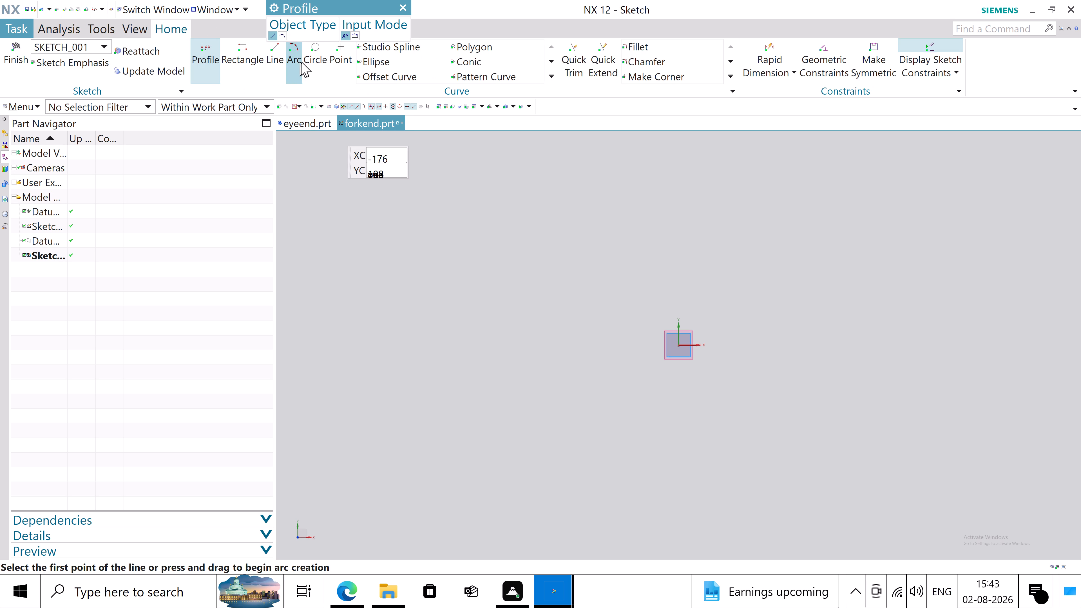
left_click(311, 58)
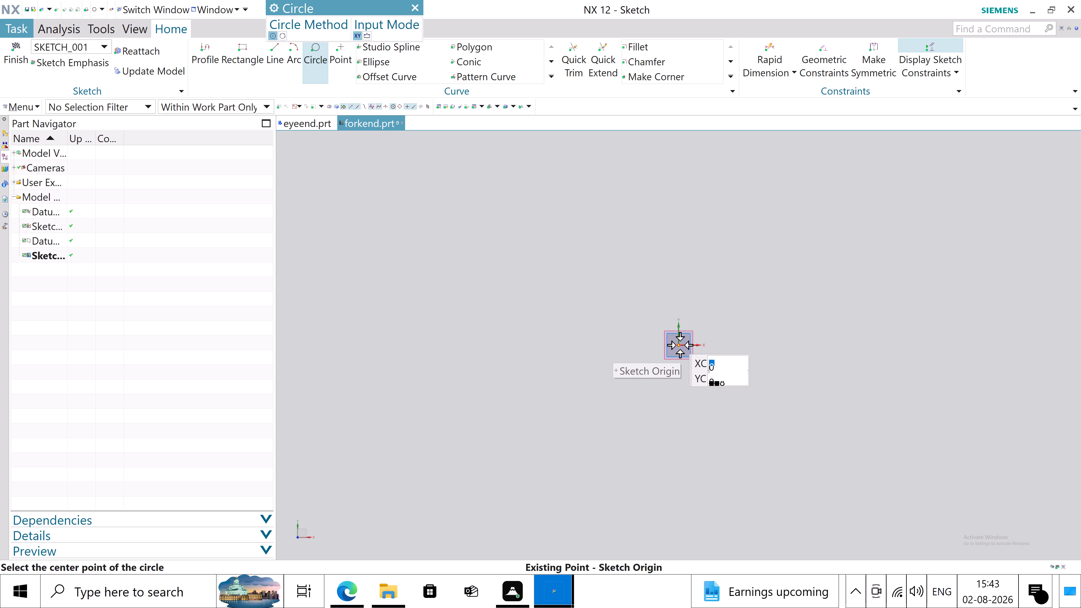
left_click(679, 344)
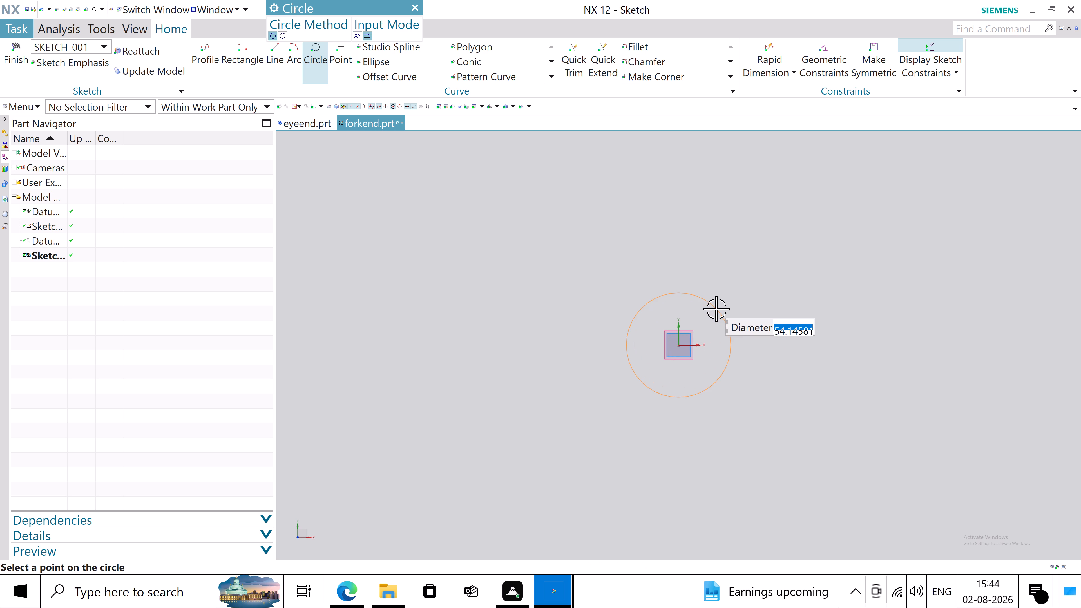
type("52")
key("Return")
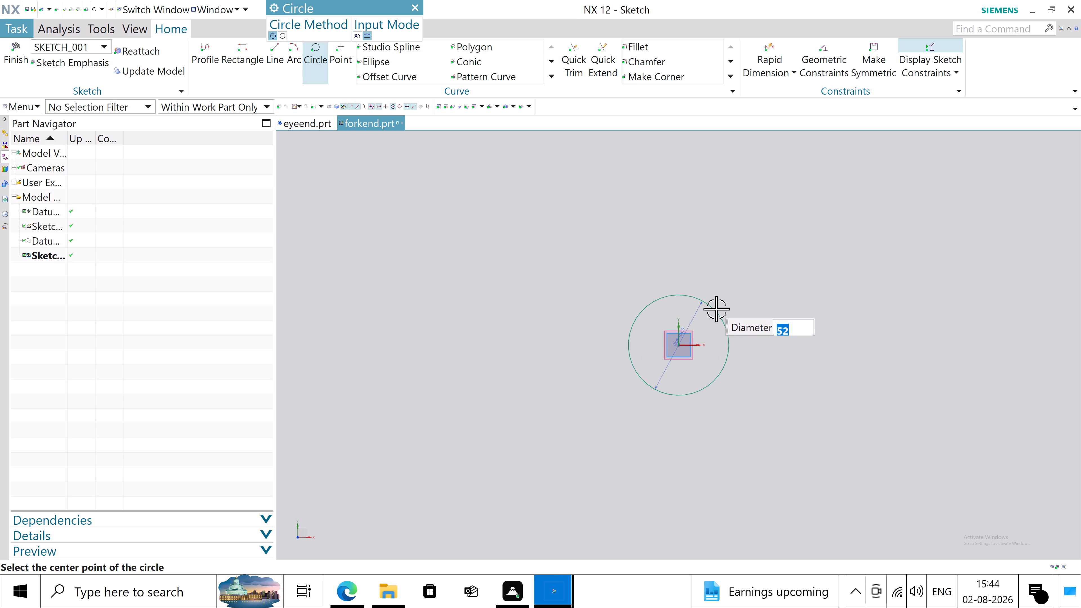
type("25")
key("Return")
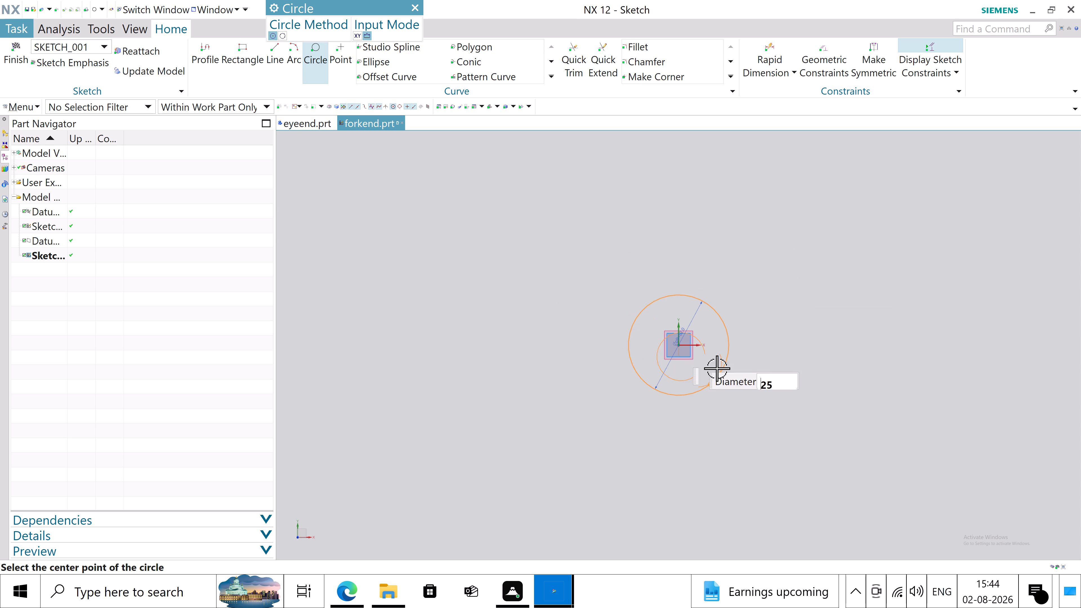
left_click(677, 343)
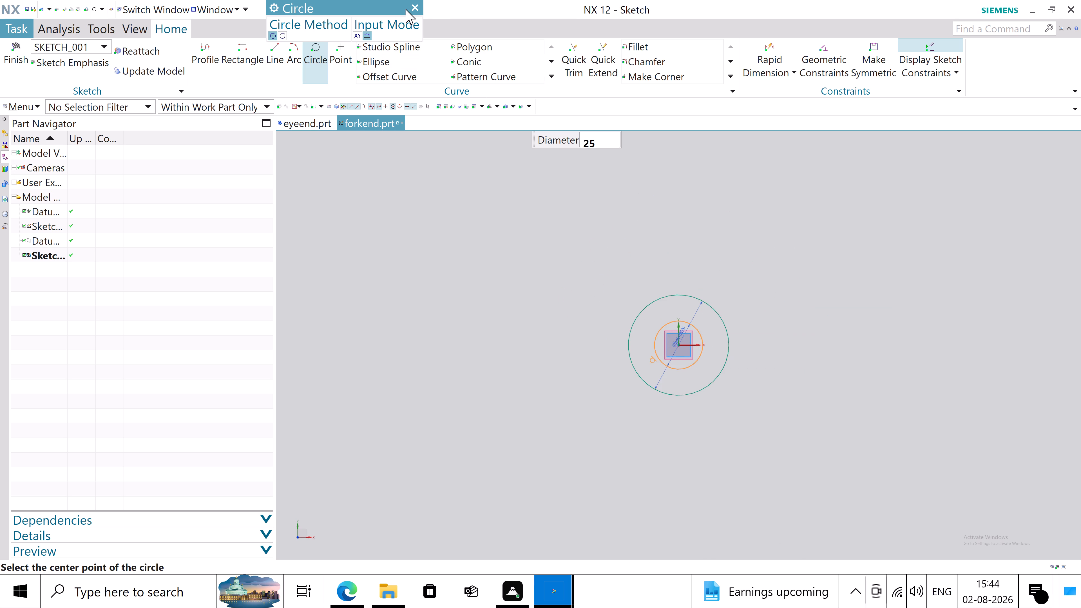
left_click(408, 6)
left_click(14, 59)
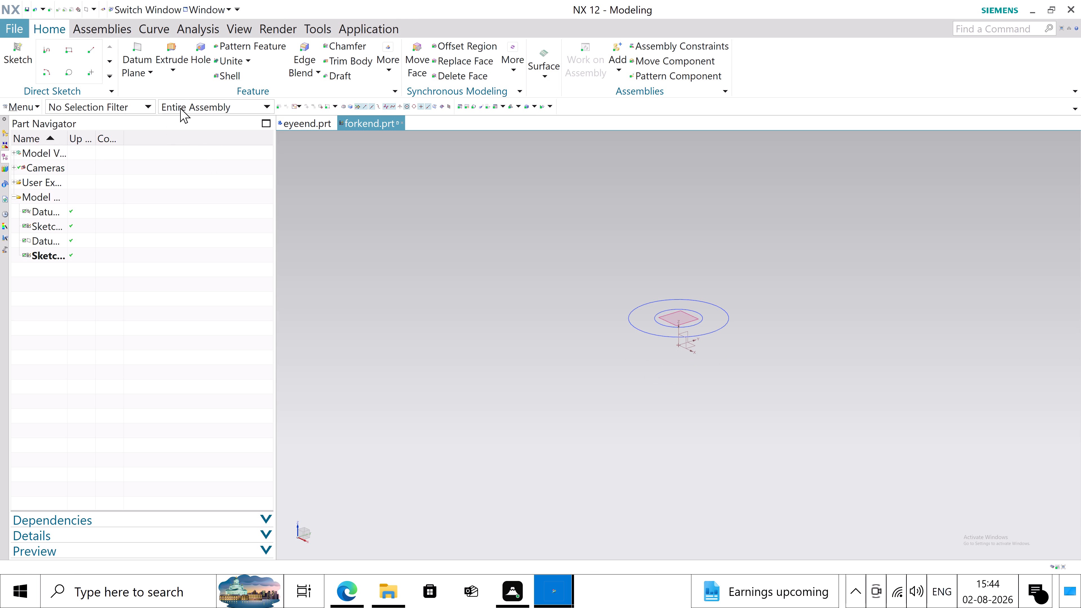
Extrude both concentric circles upward from 0 to 18 mm as a solid ring.
left_click(178, 73)
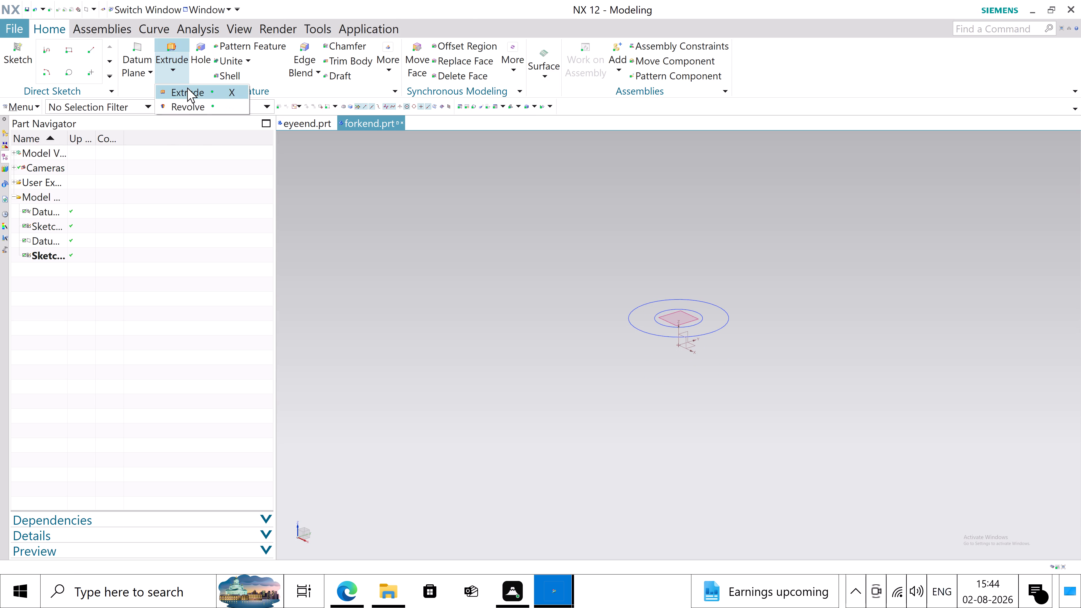
left_click(187, 88)
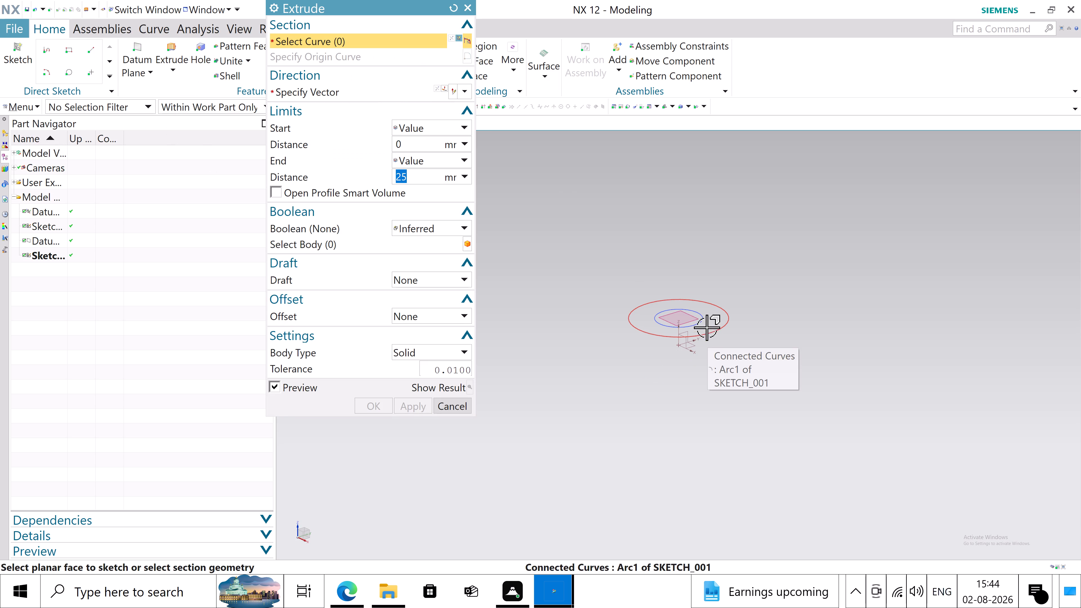
left_click(704, 322)
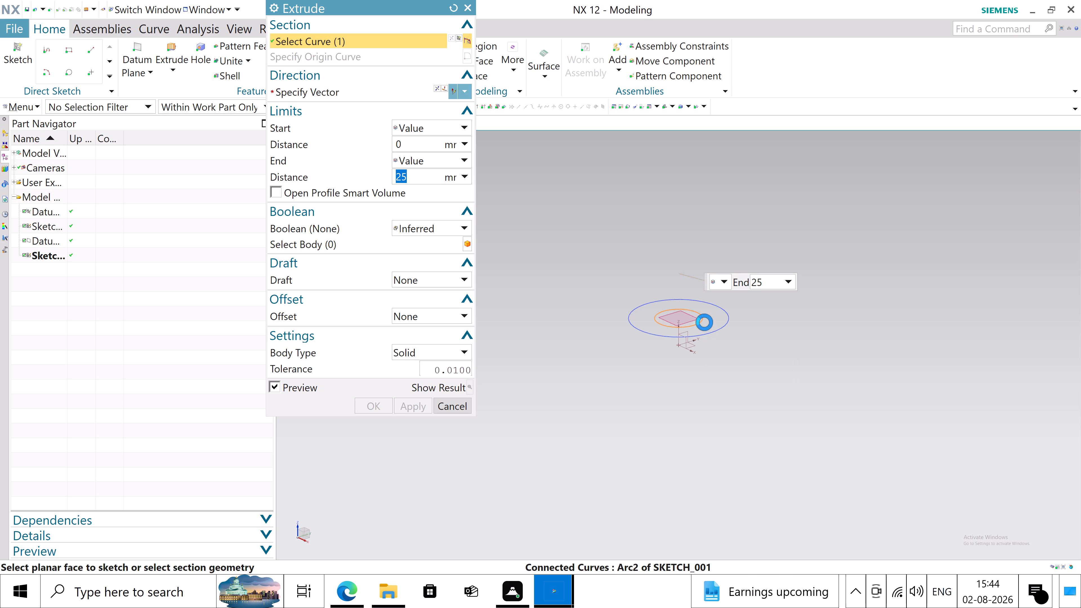
left_click(722, 330)
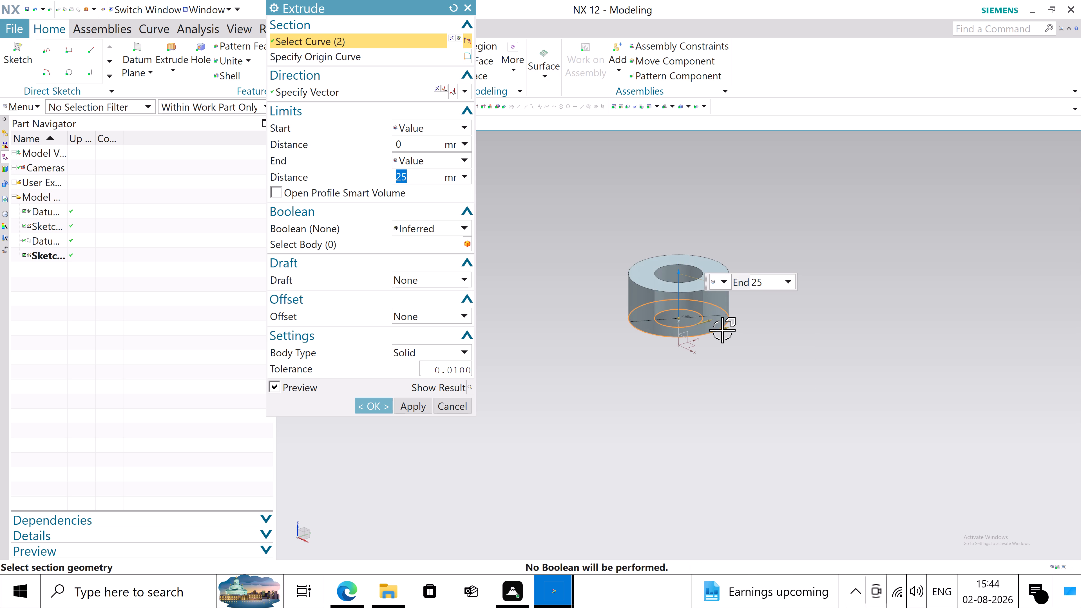
type("18")
key("Return")
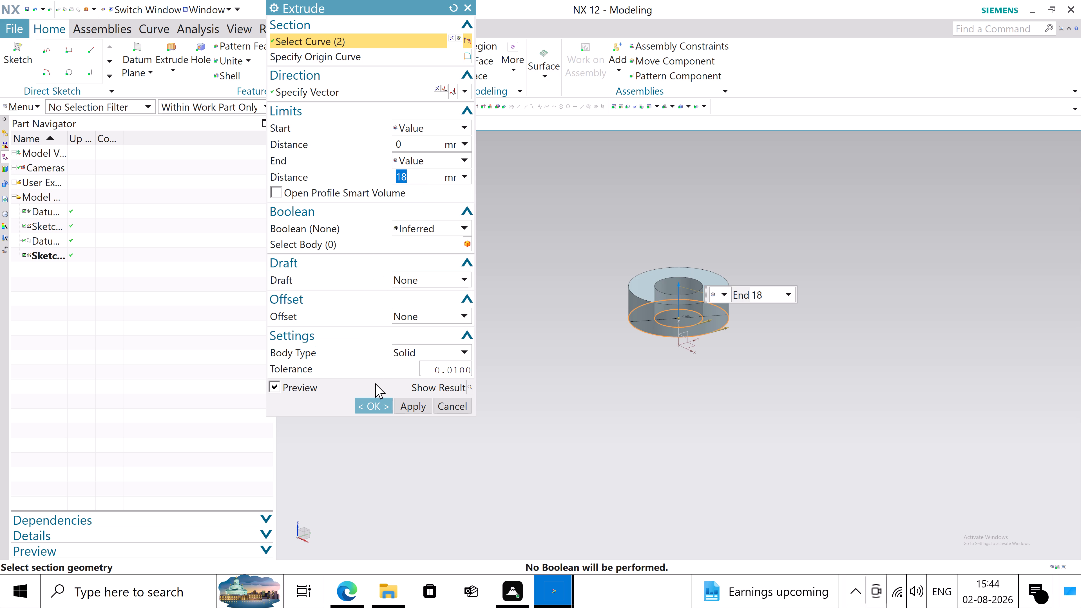
left_click(377, 404)
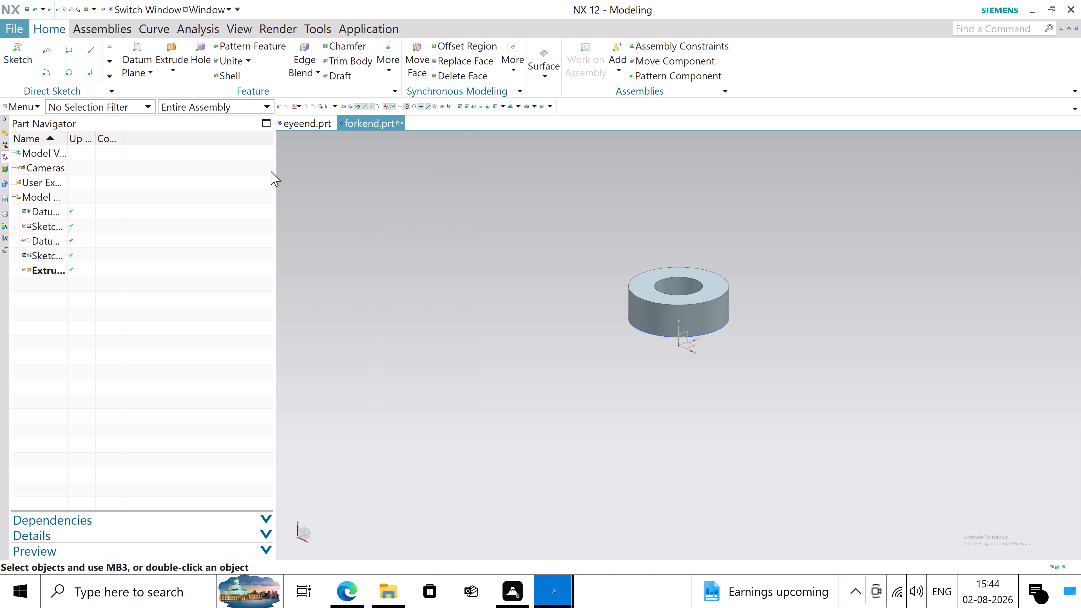
Mirror the extruded ring feature about the XY plane of the datum coordinate system.
left_click(385, 77)
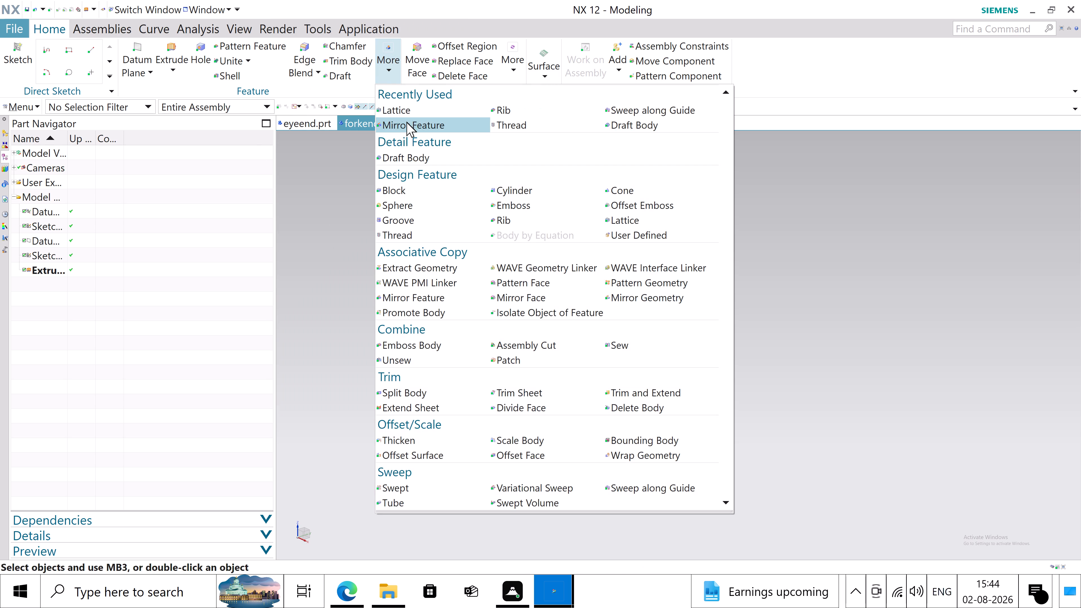
left_click(407, 124)
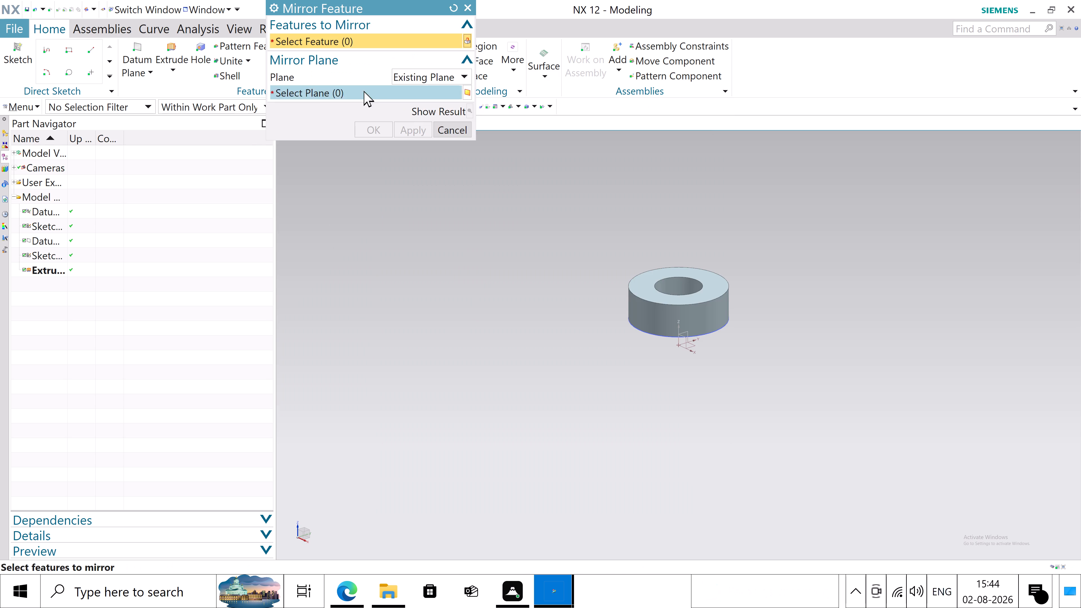
left_click(705, 305)
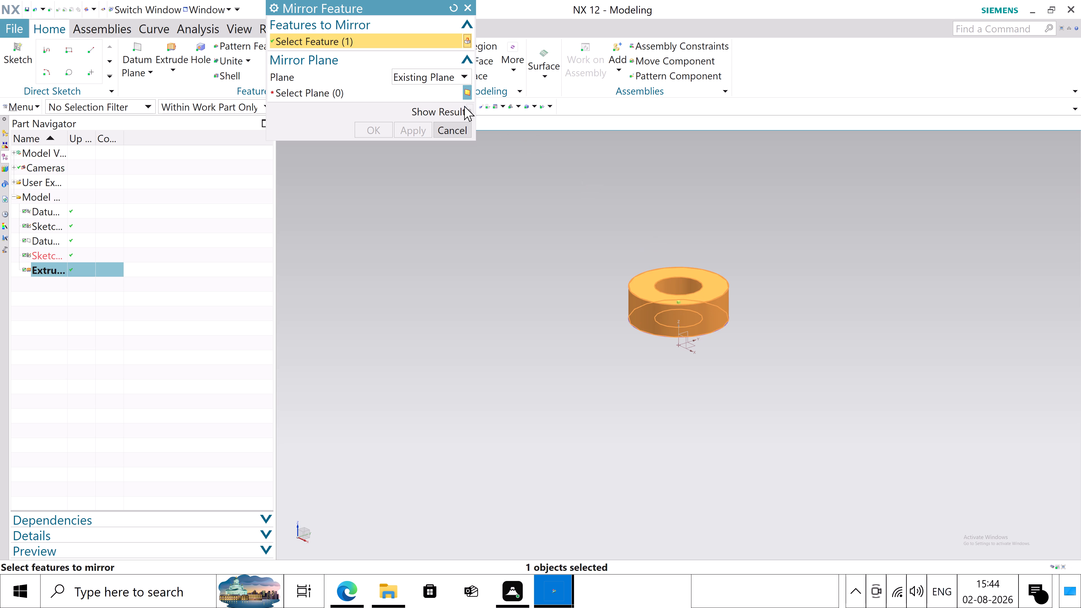
left_click(348, 86)
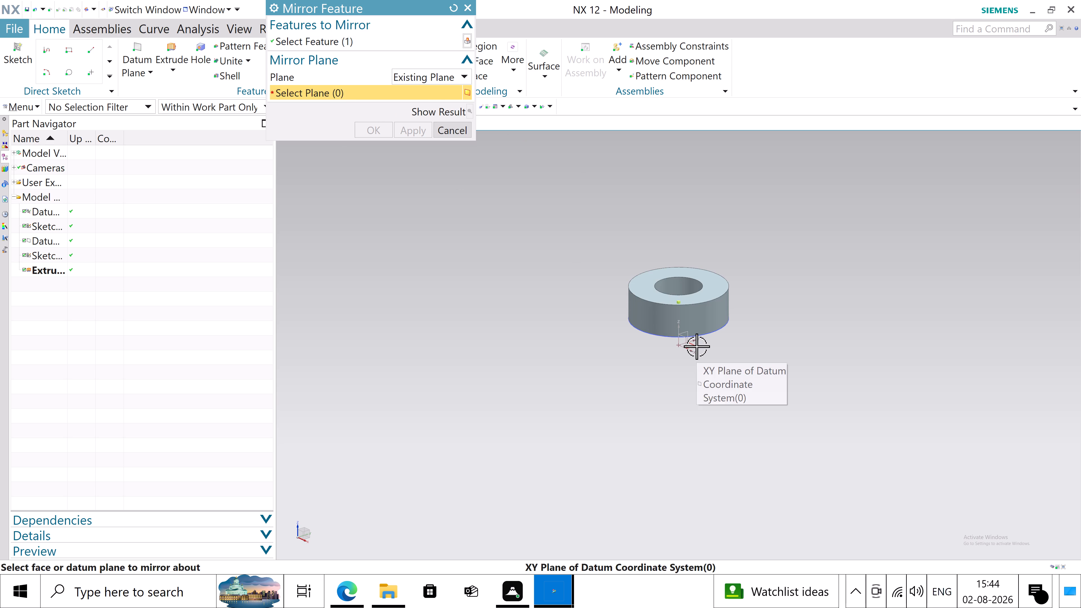
left_click(696, 346)
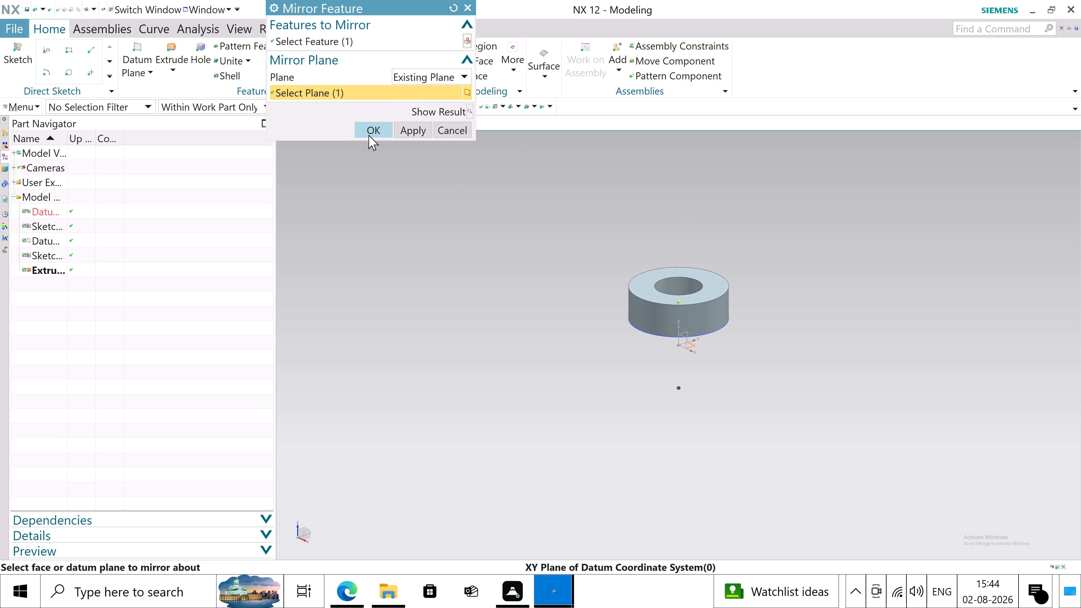
left_click(368, 135)
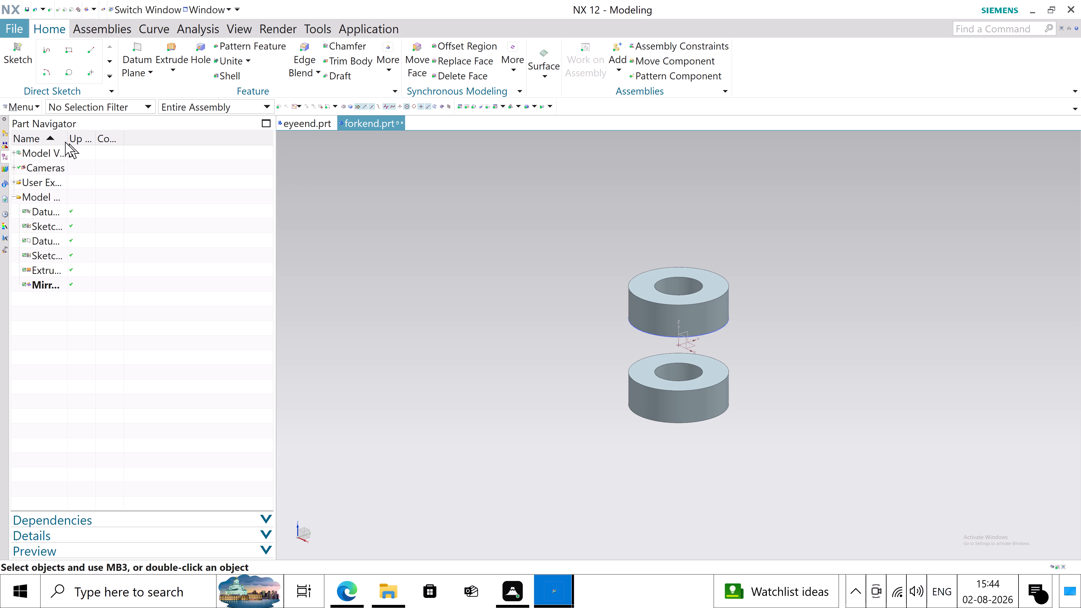
Start a sketch in the task environment on the YZ plane of the datum coordinate system.
left_click(10, 103)
left_click(61, 154)
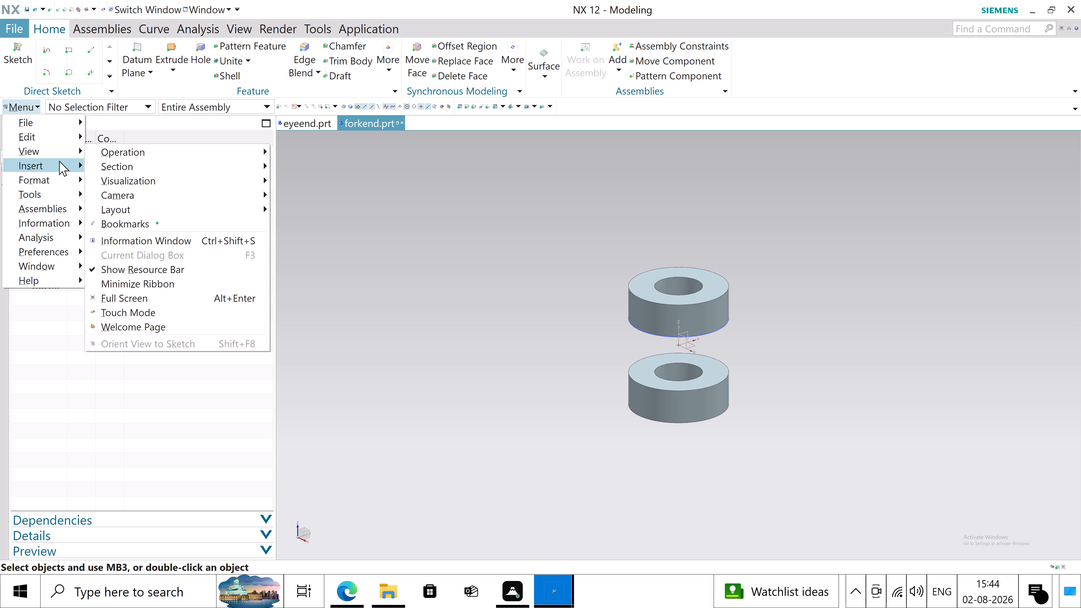
left_click(59, 161)
left_click(151, 178)
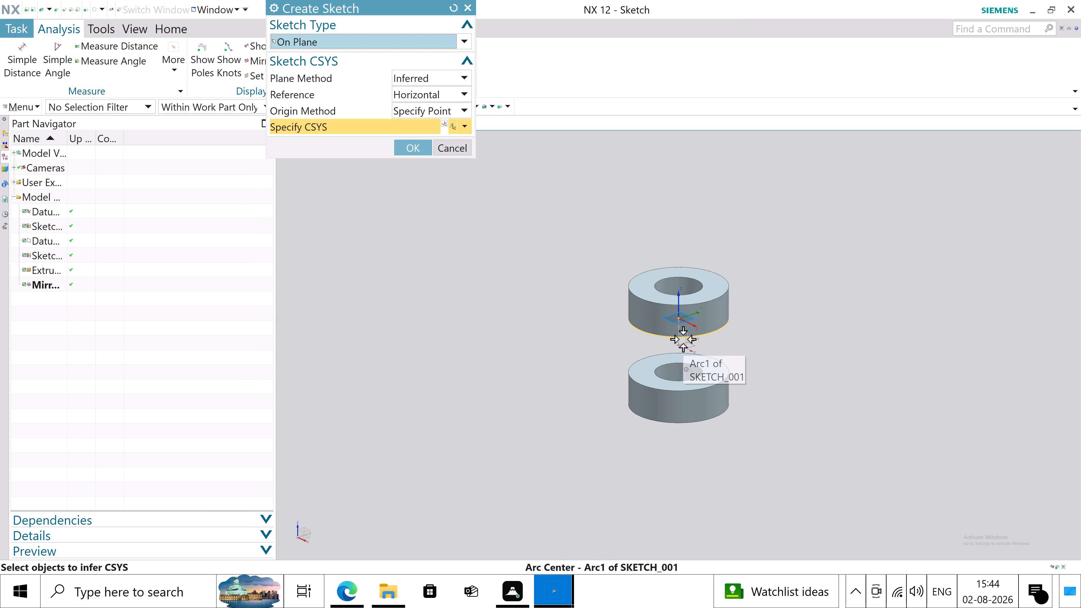
middle_click_drag(602, 349, 592, 339)
scroll(602, 349, "up", 1)
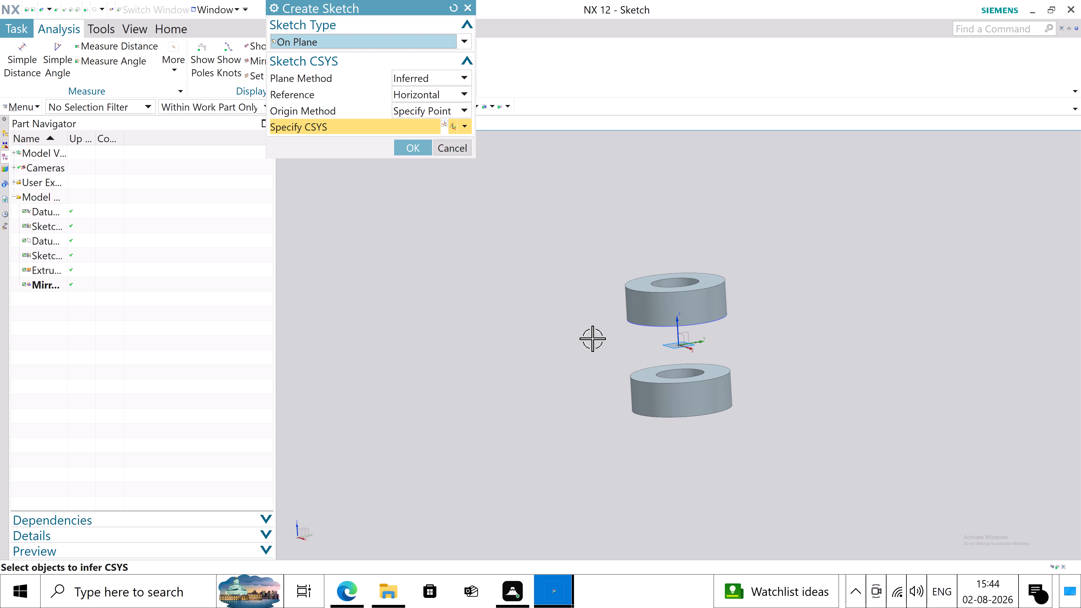
left_click(689, 336)
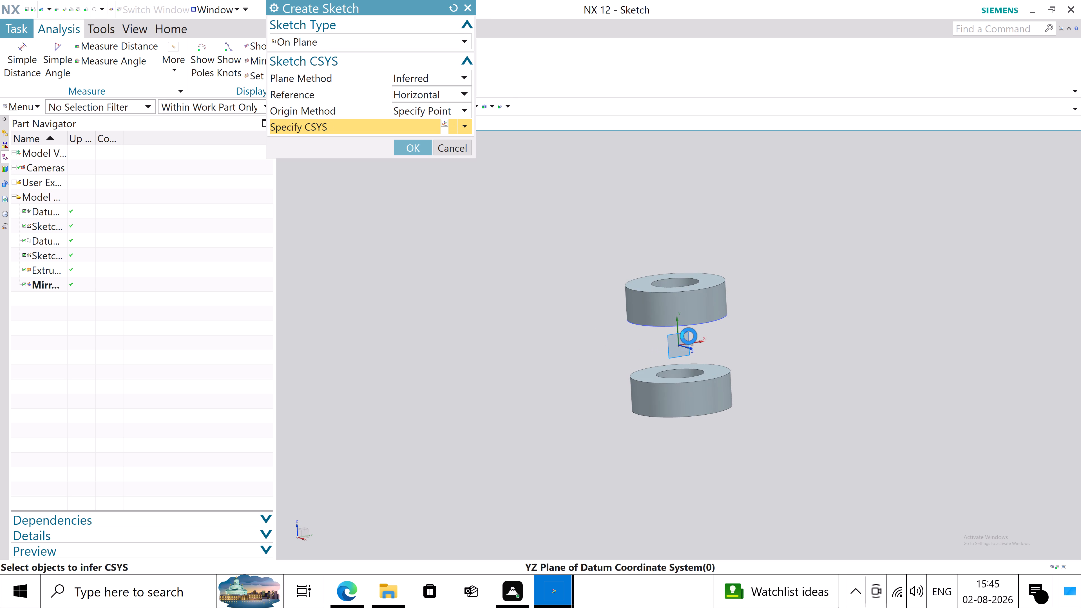
left_click(404, 145)
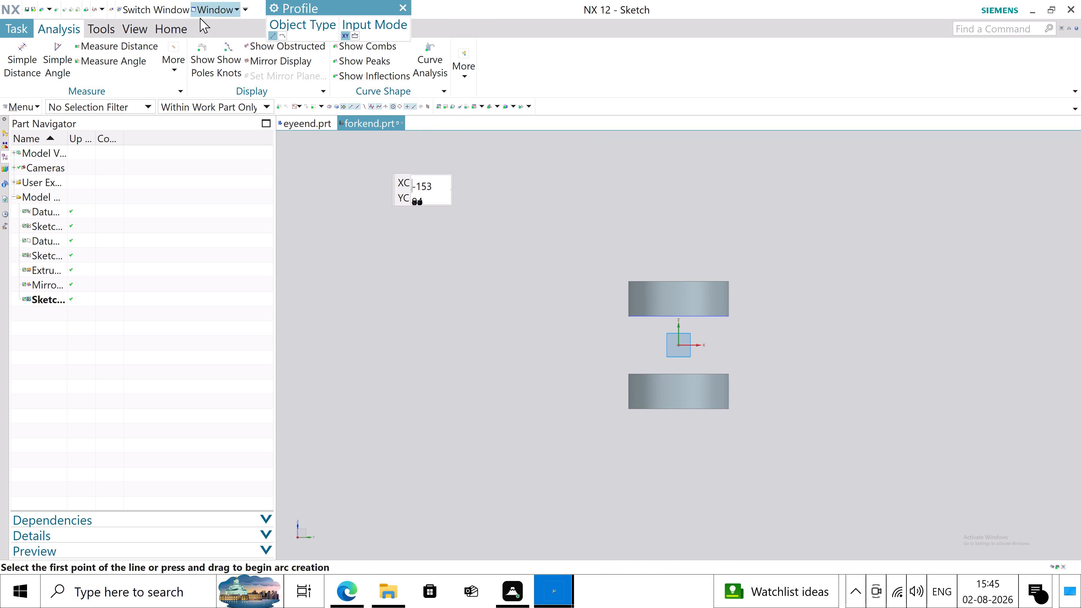
Draw two concentric circles of 30 mm and 66 mm diameter, centred near the horizontal axis on the negative side of the origin.
left_click(176, 28)
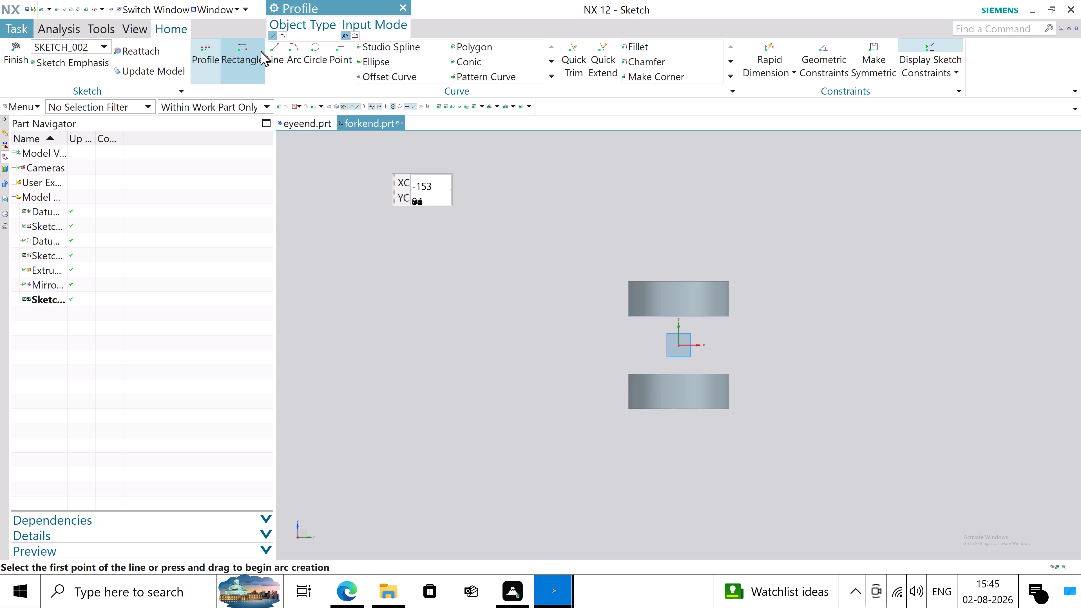
left_click(312, 55)
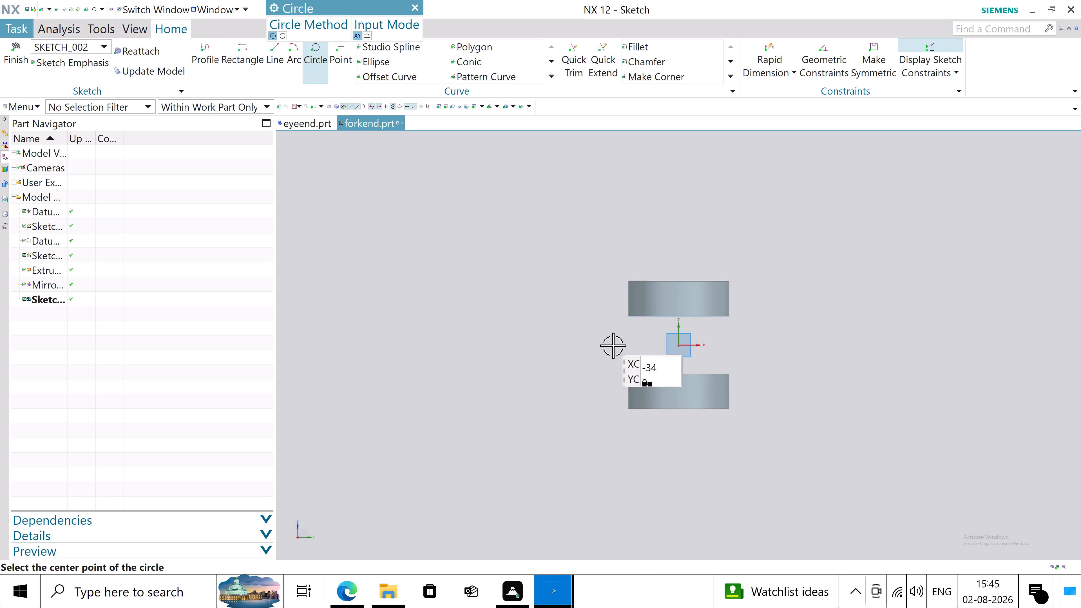
left_click(605, 345)
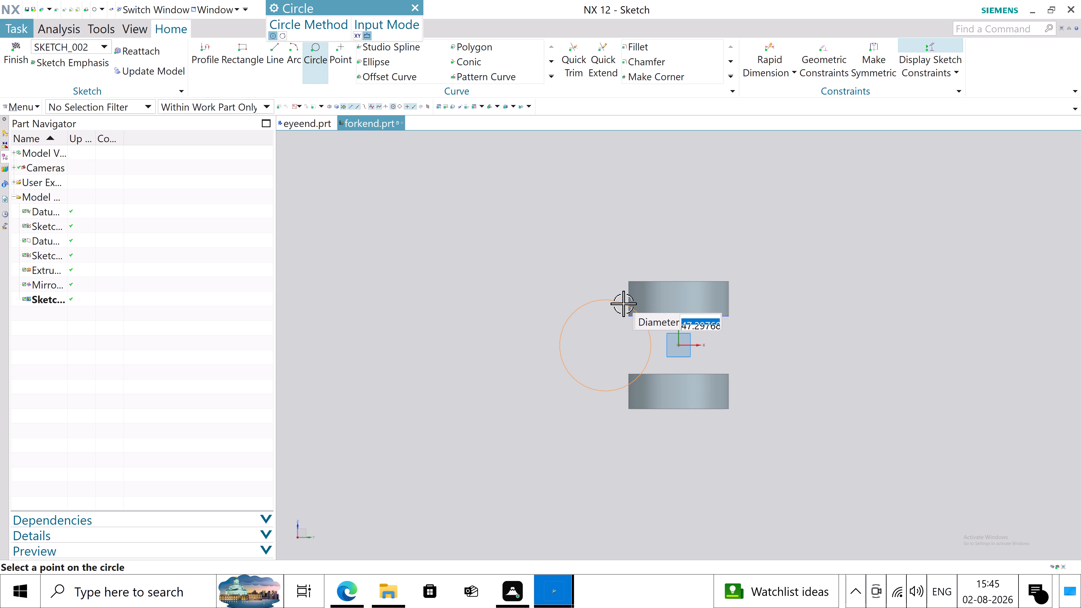
type("30")
key("Return")
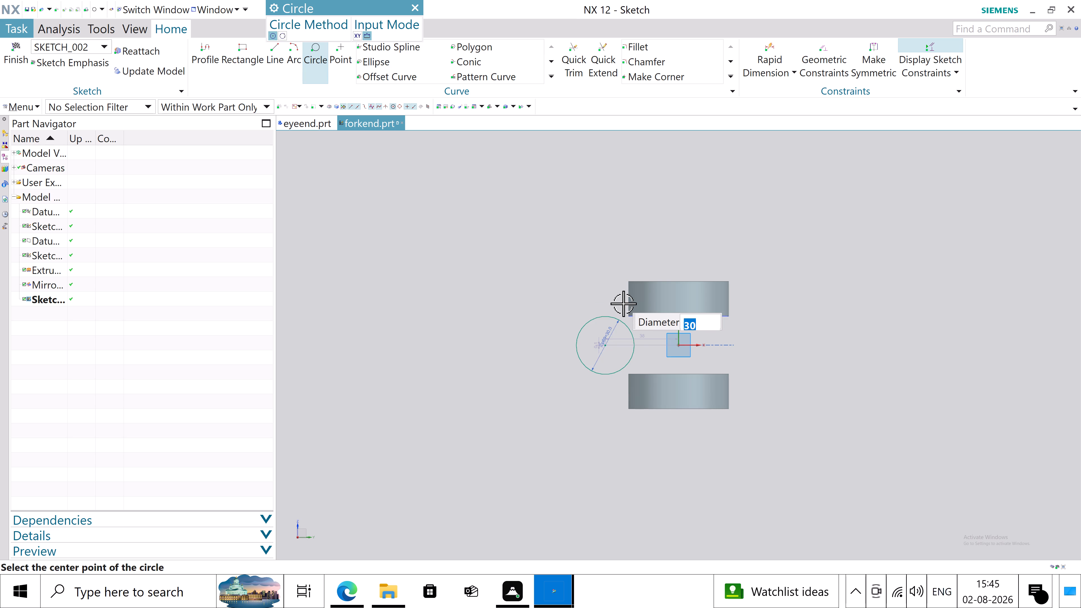
scroll(636, 342, "up", 3)
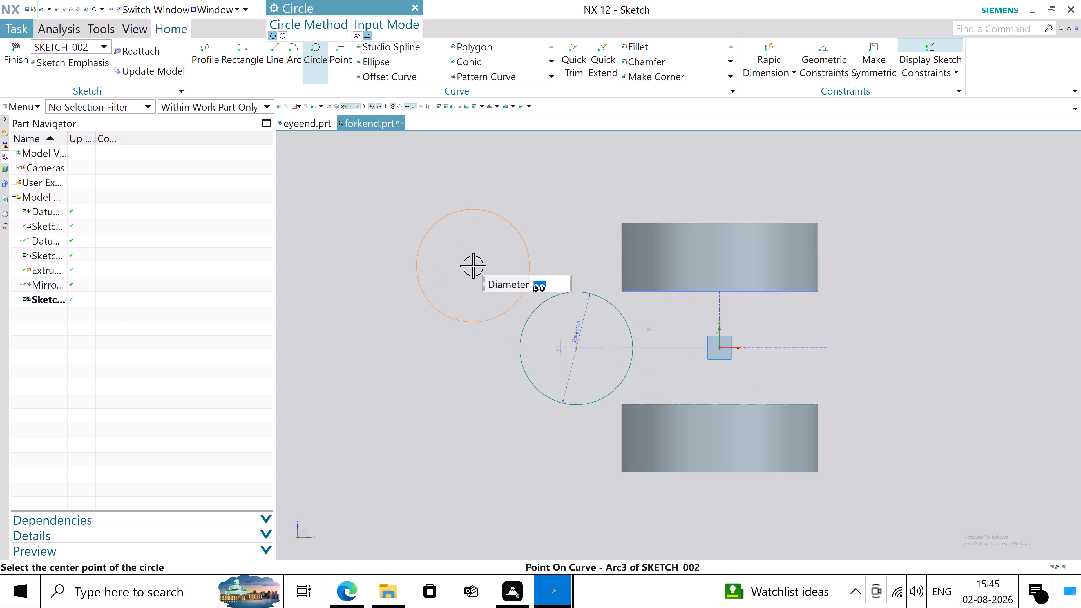
type("66")
key("Return")
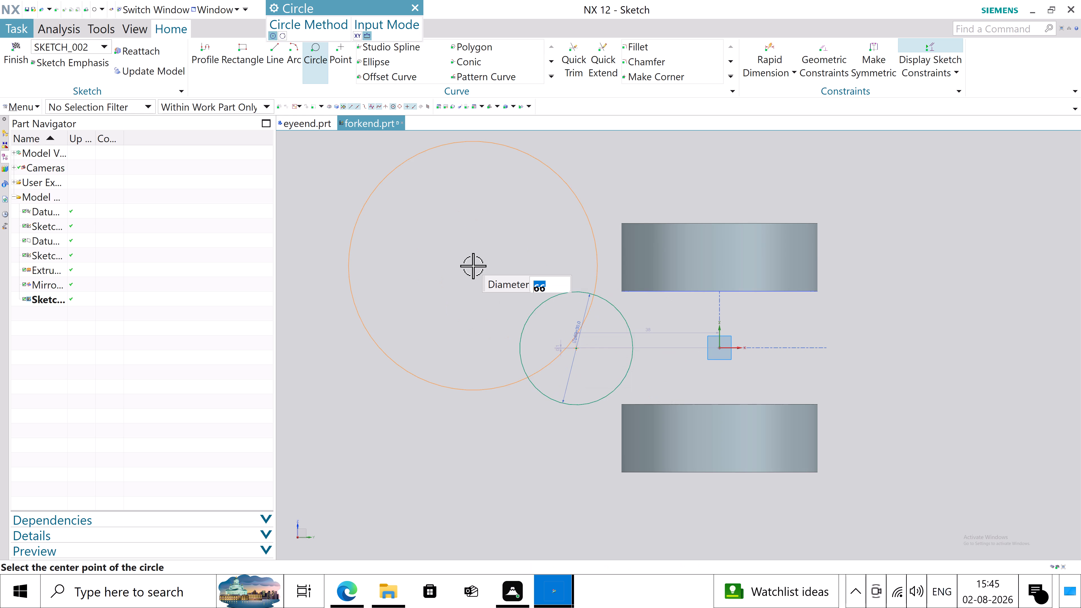
left_click(575, 349)
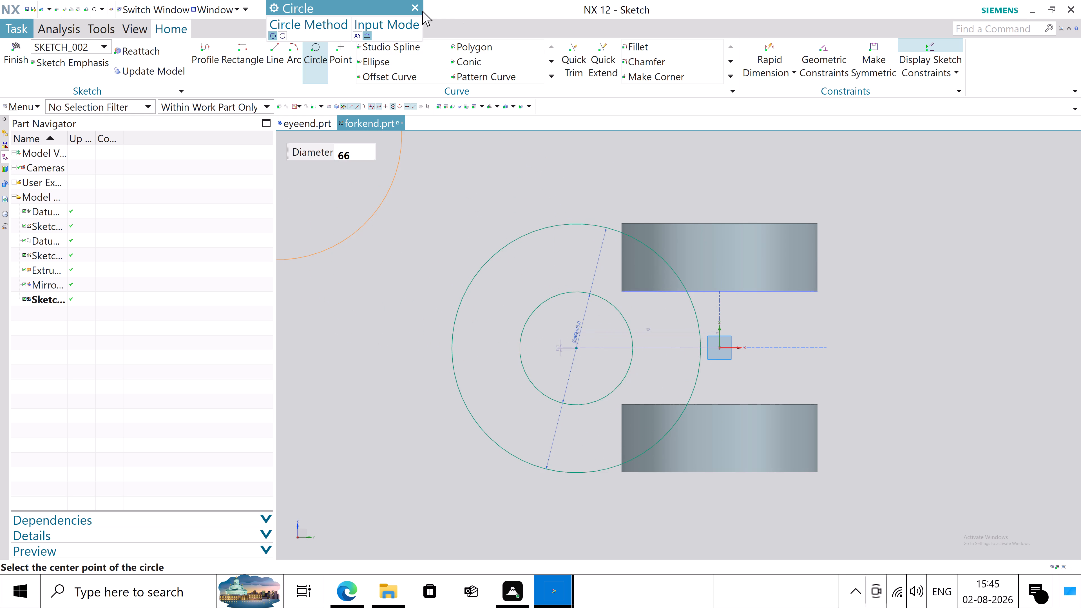
left_click(416, 8)
Set the circle centre's horizontal distance from the origin to 32 mm and its vertical offset to 0.
scroll(705, 408, "up", 2)
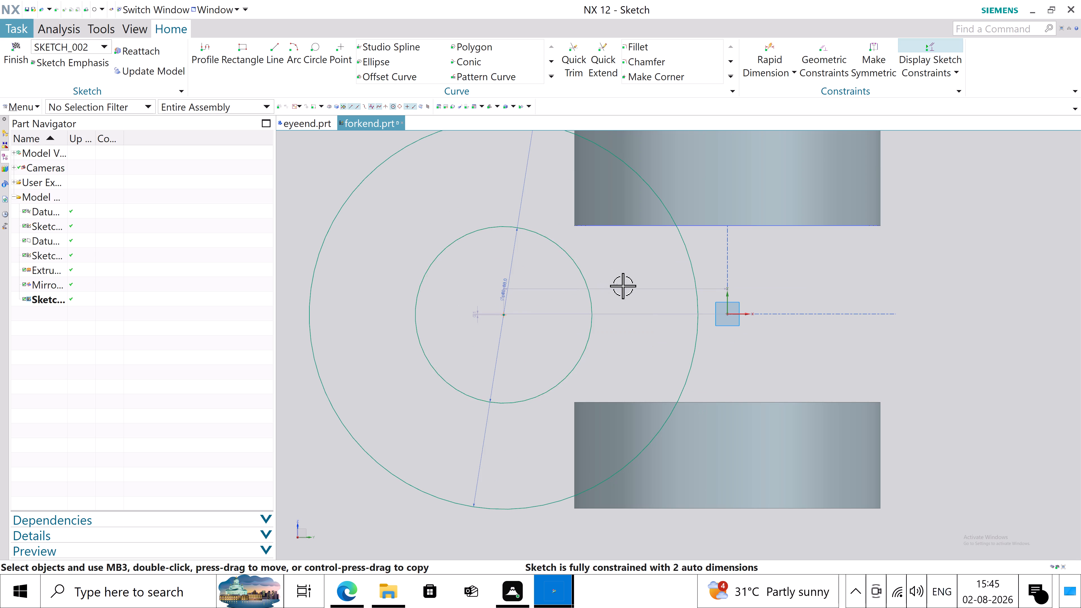
double_click(623, 289)
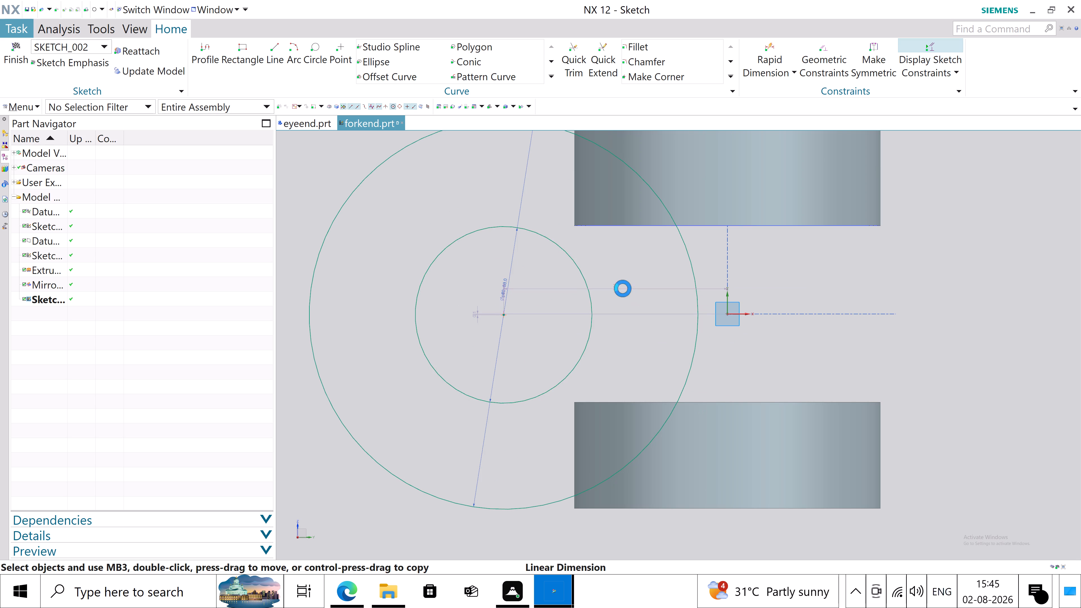
double_click(618, 288)
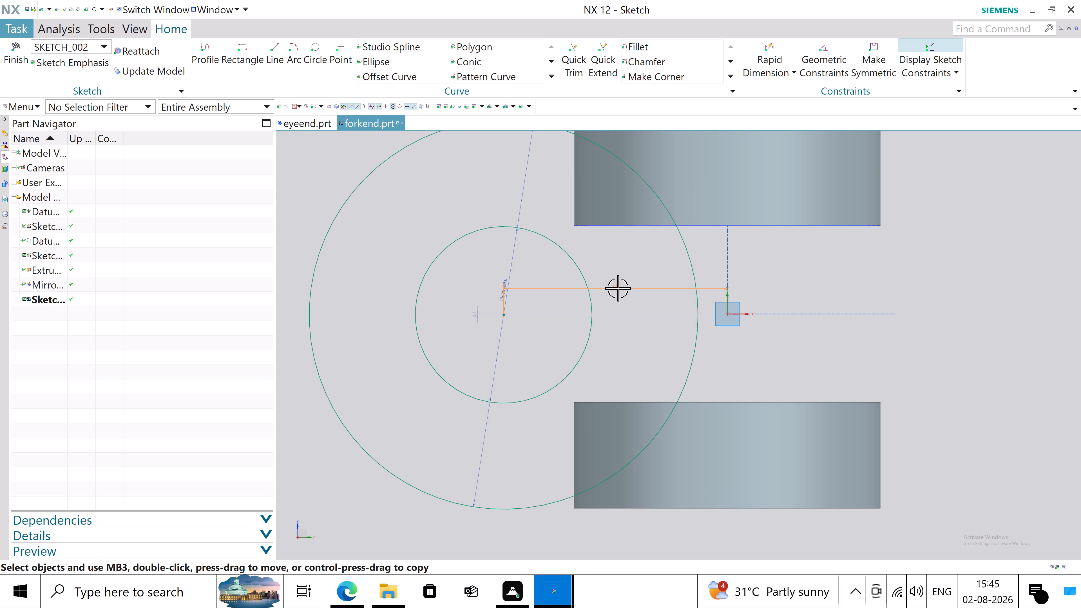
type("32")
key("Return")
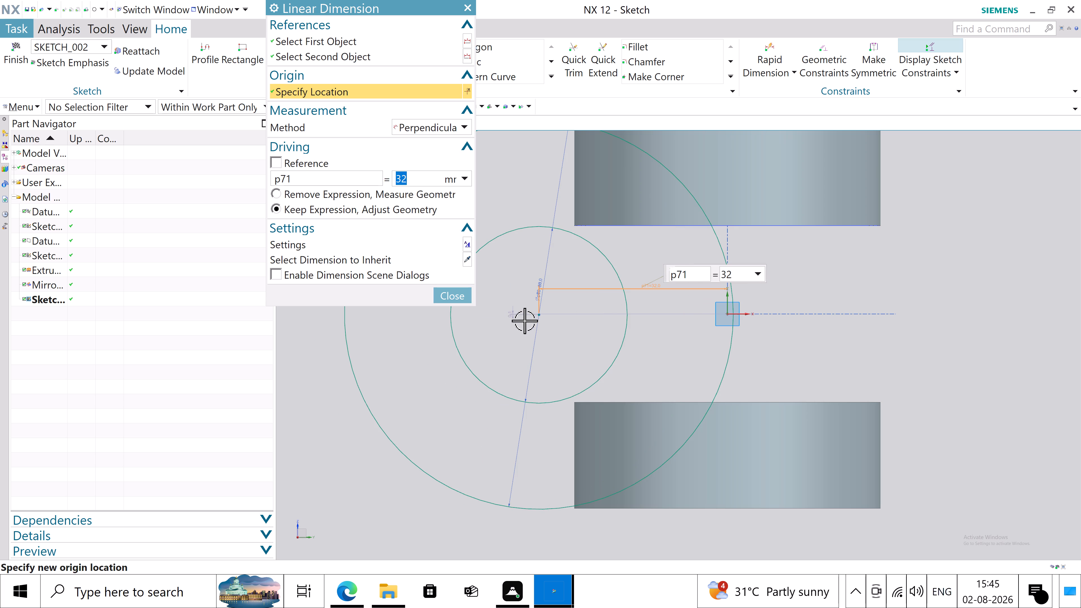
double_click(512, 317)
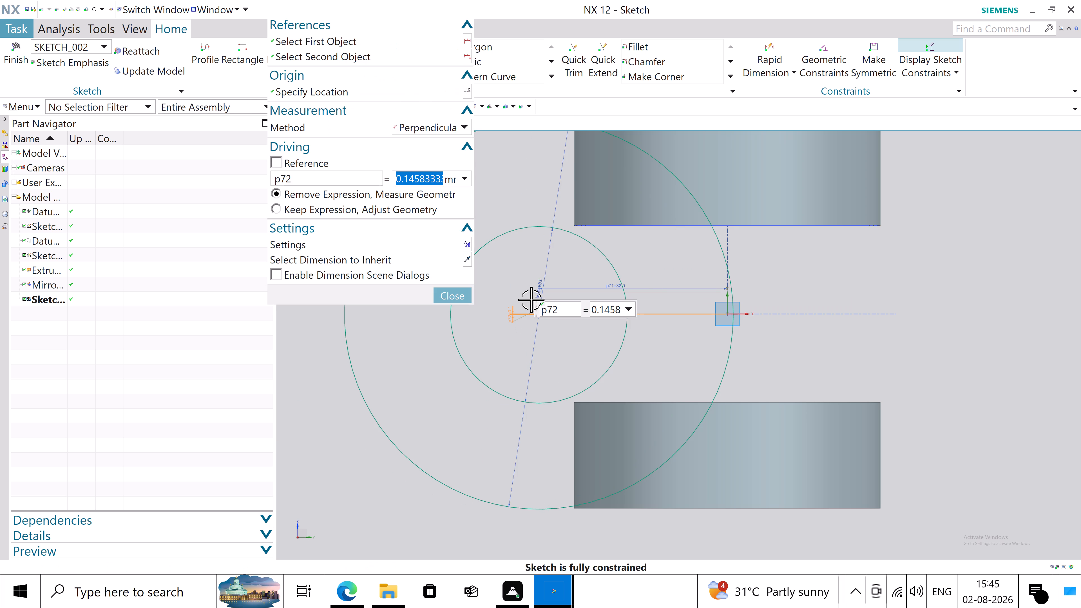
key("0")
key("Return")
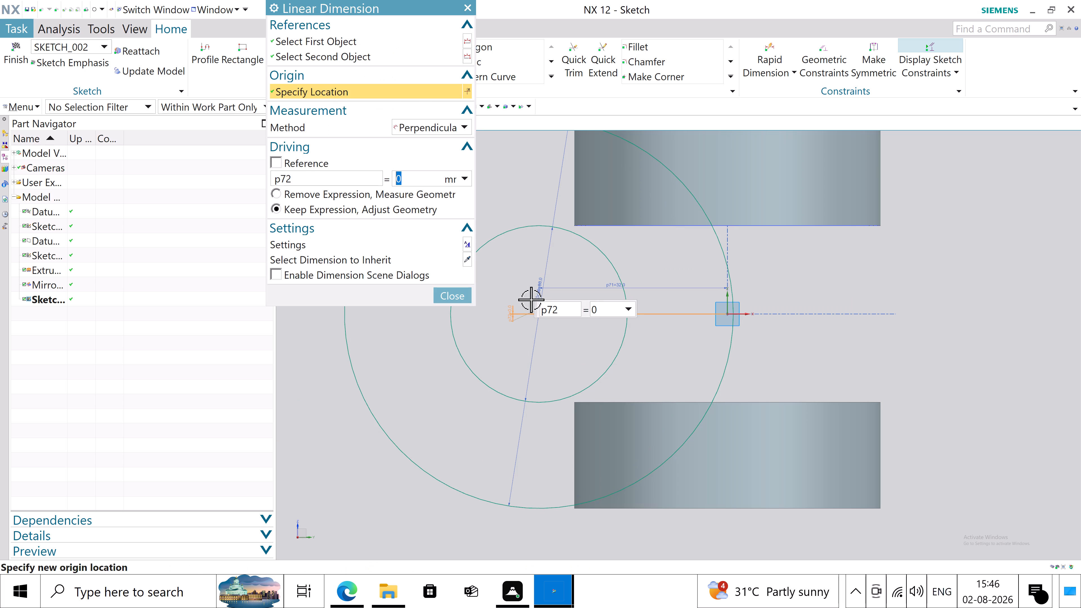
left_click(456, 296)
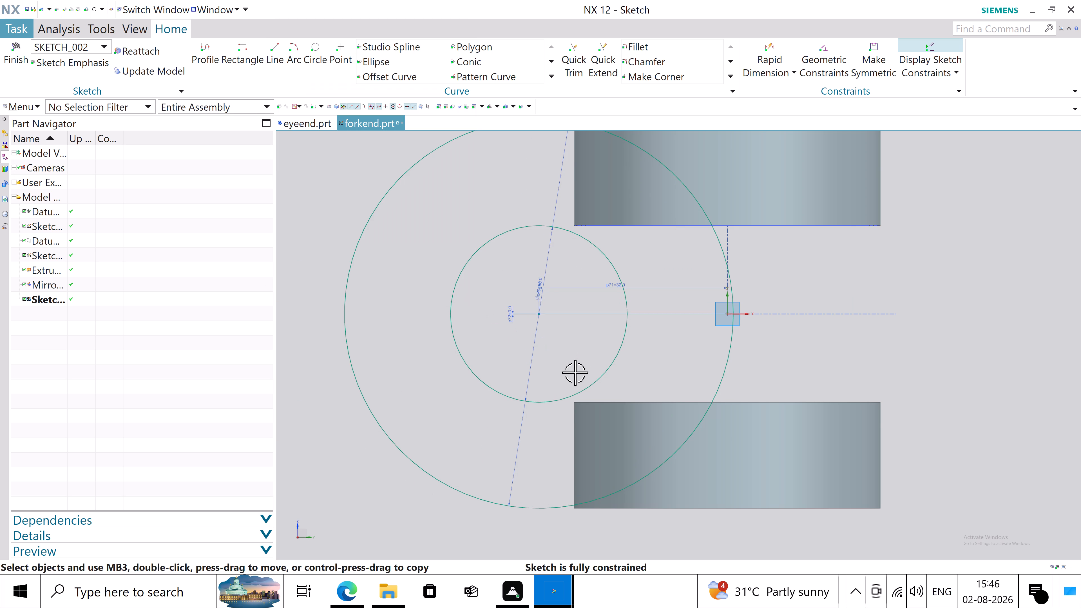
Place the outer circle's diameter dimension outside the circle and make it a driving dimension of 66 mm.
scroll(572, 377, "down", 1)
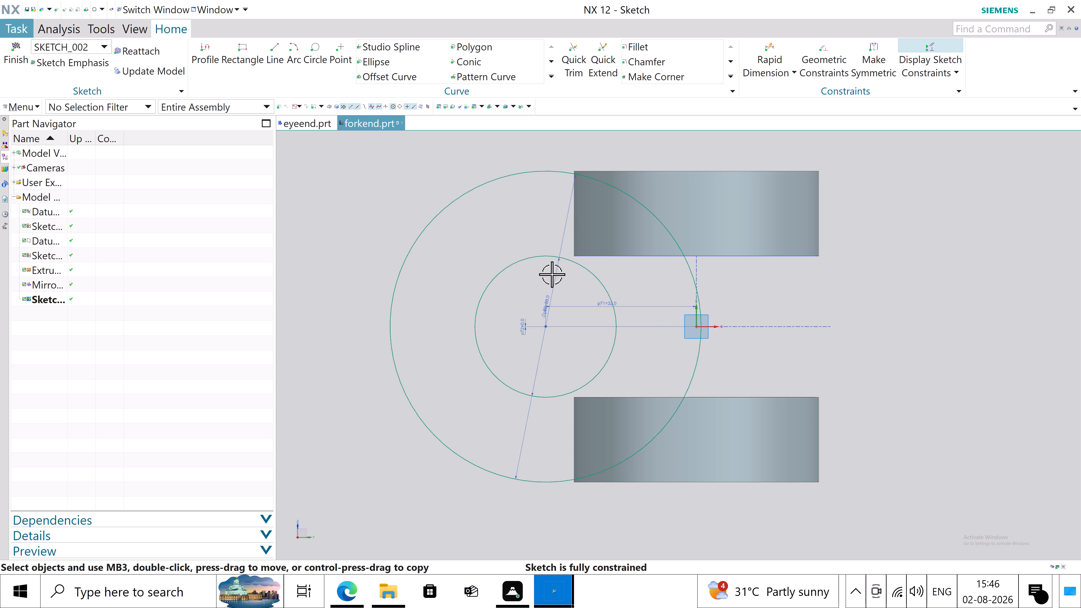
left_click_drag(555, 273, 419, 163)
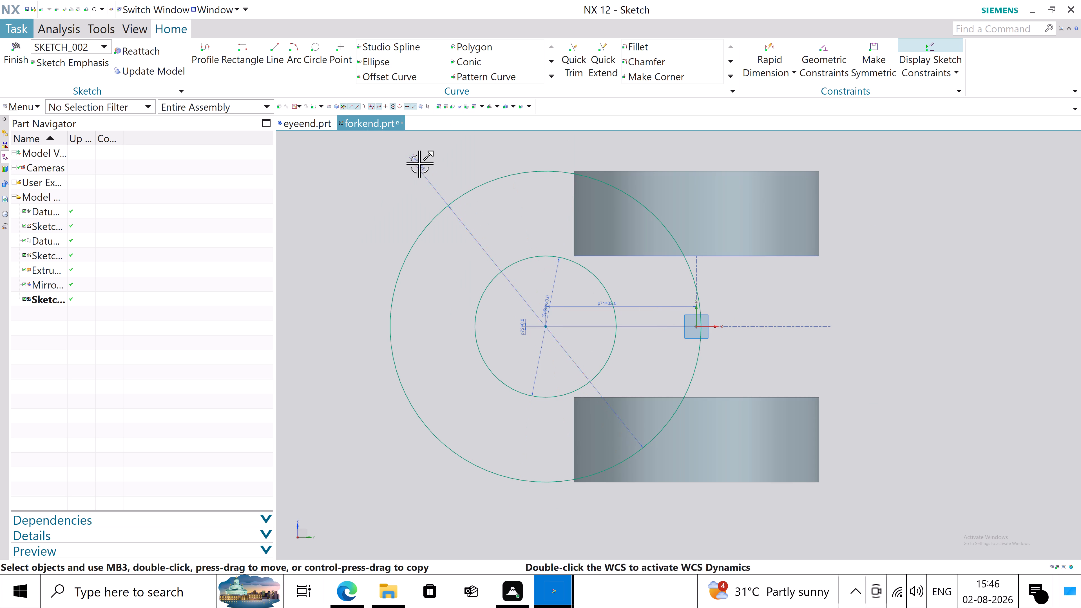
double_click(421, 167)
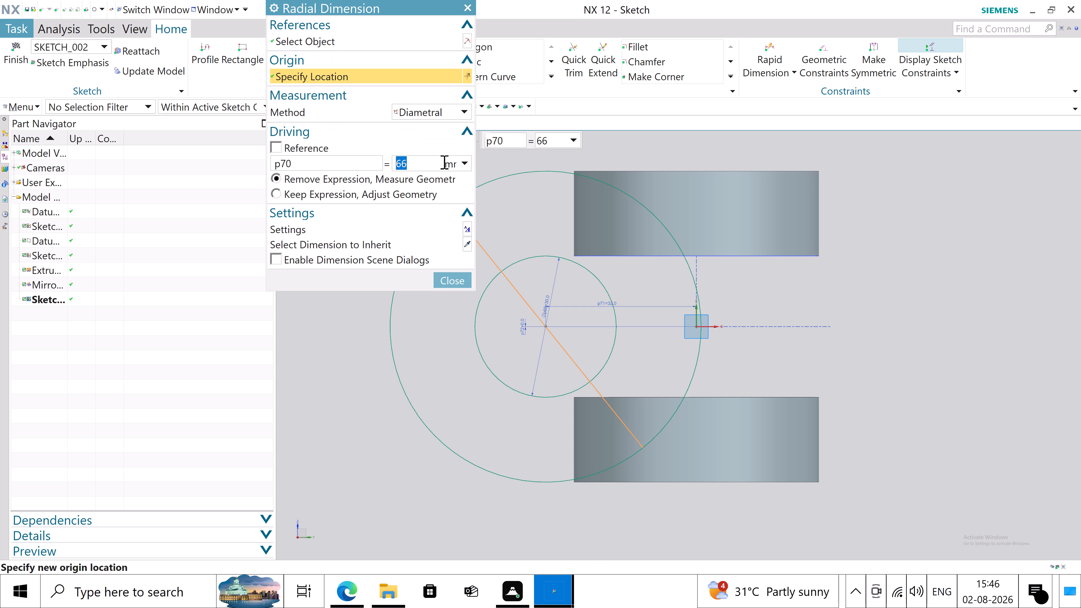
key("Return")
scroll(556, 307, "up", 3)
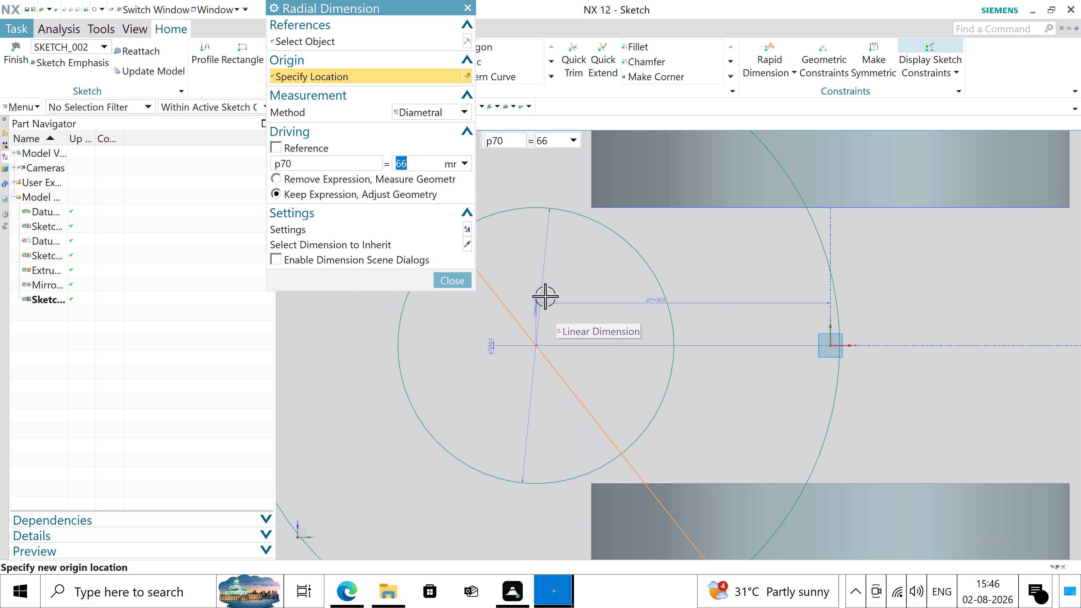
left_click(444, 280)
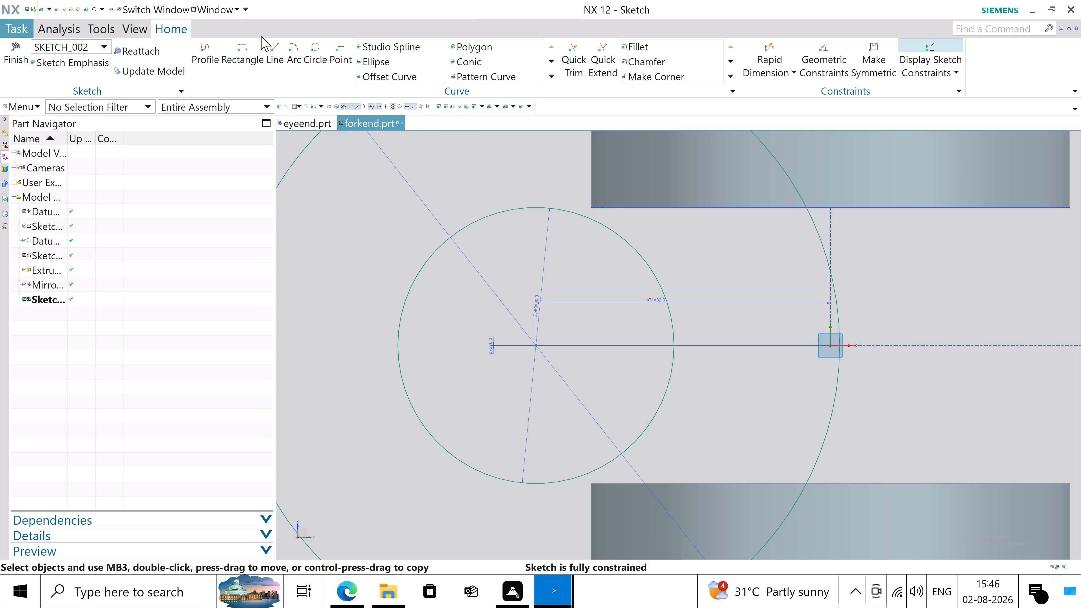
Project the top face edges of the upper ring into the sketch with Project Curve.
scroll(386, 182, "down", 5)
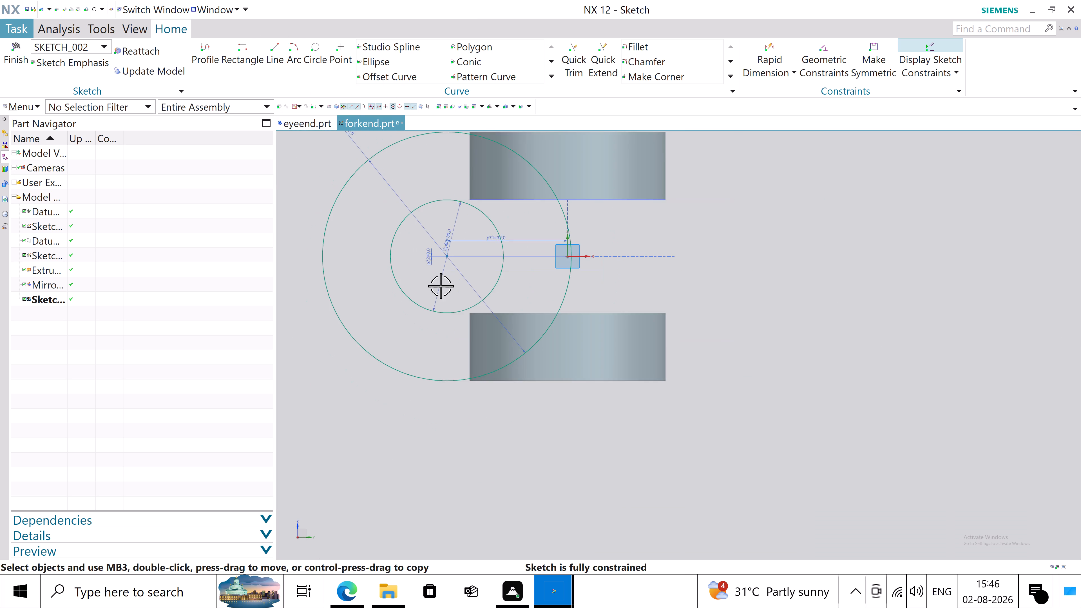
scroll(484, 133, "up", 3)
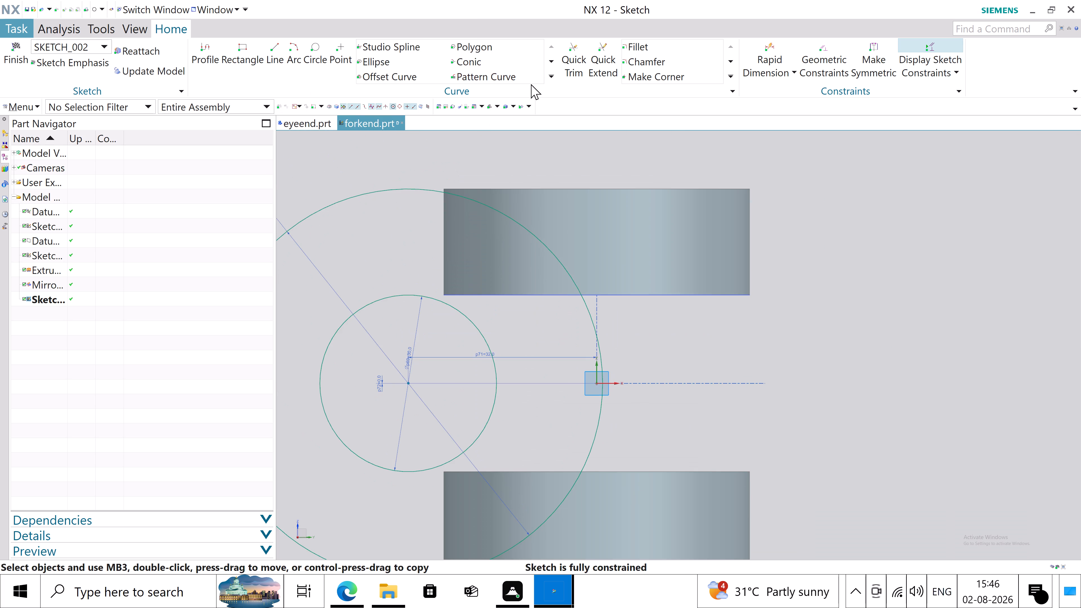
left_click(546, 78)
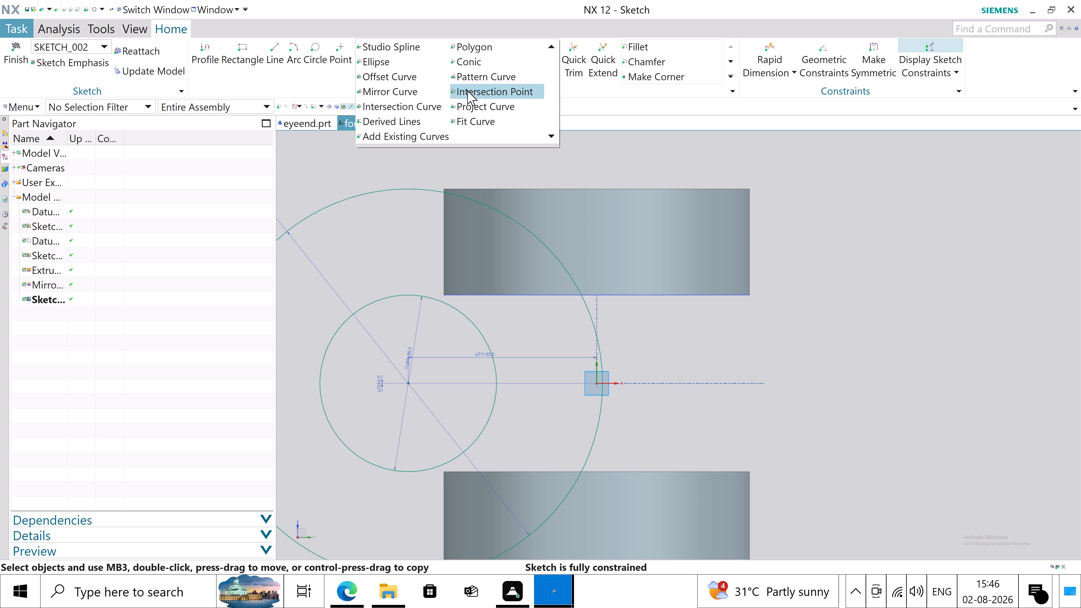
left_click(453, 105)
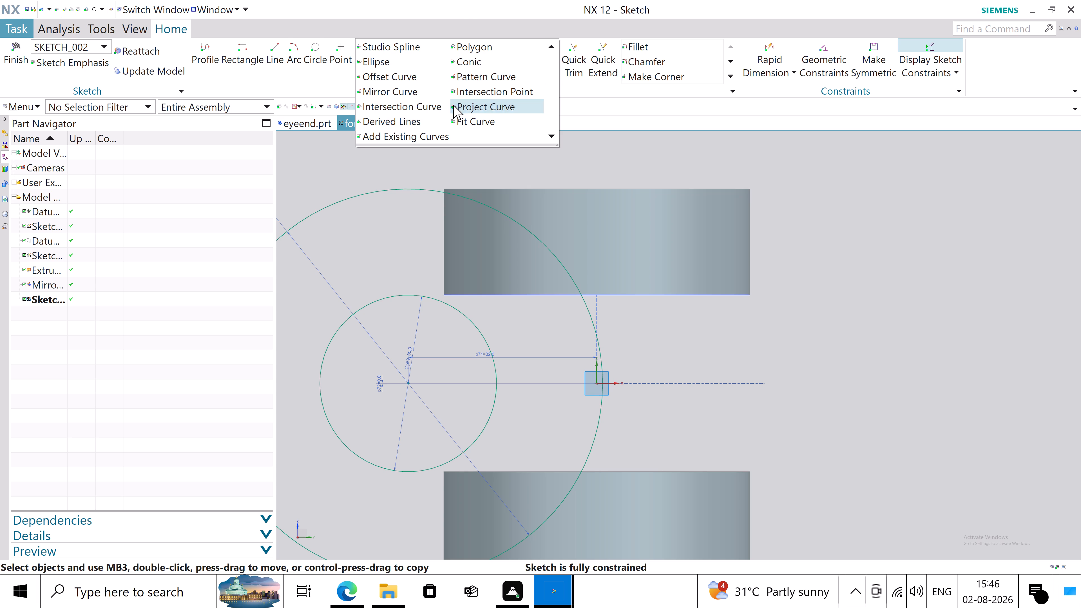
left_click(507, 188)
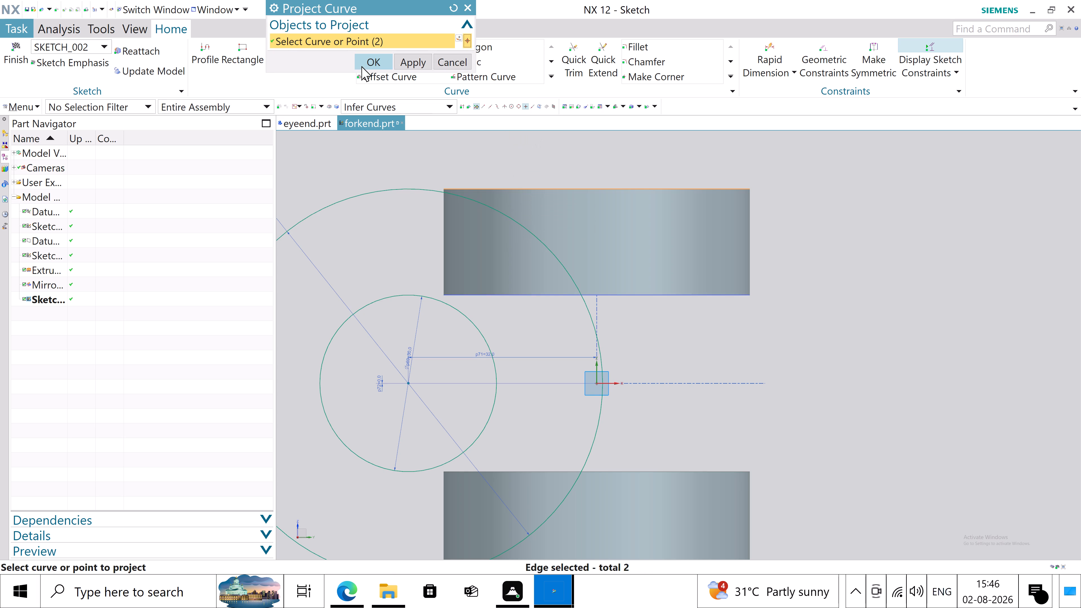
left_click(371, 61)
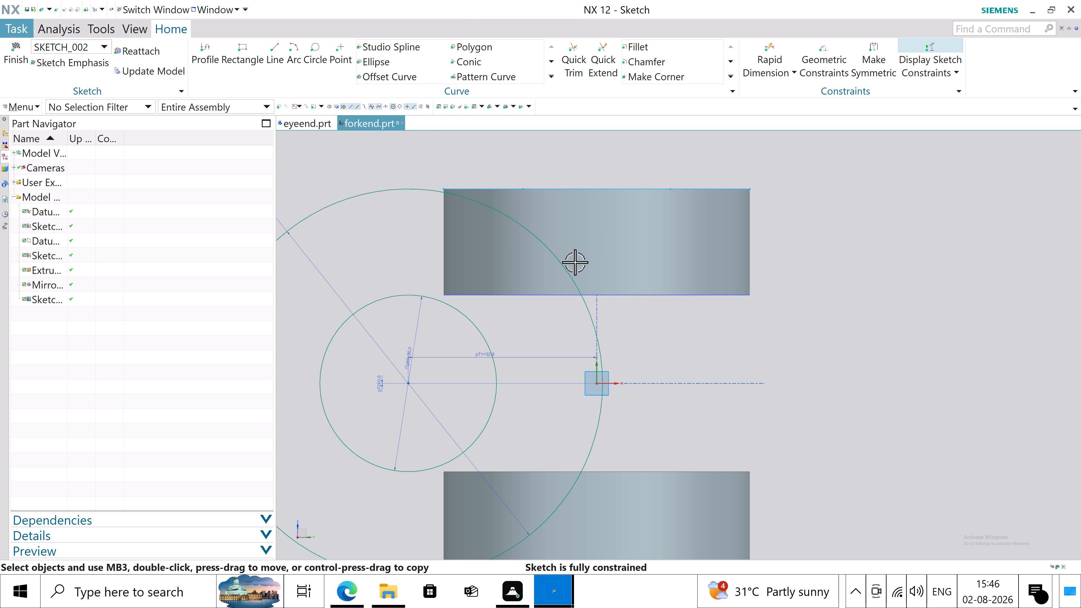
Project the upper ring's bottom face edges and the lower ring's top and bottom face edges into the sketch with Project Curve.
left_click(637, 294)
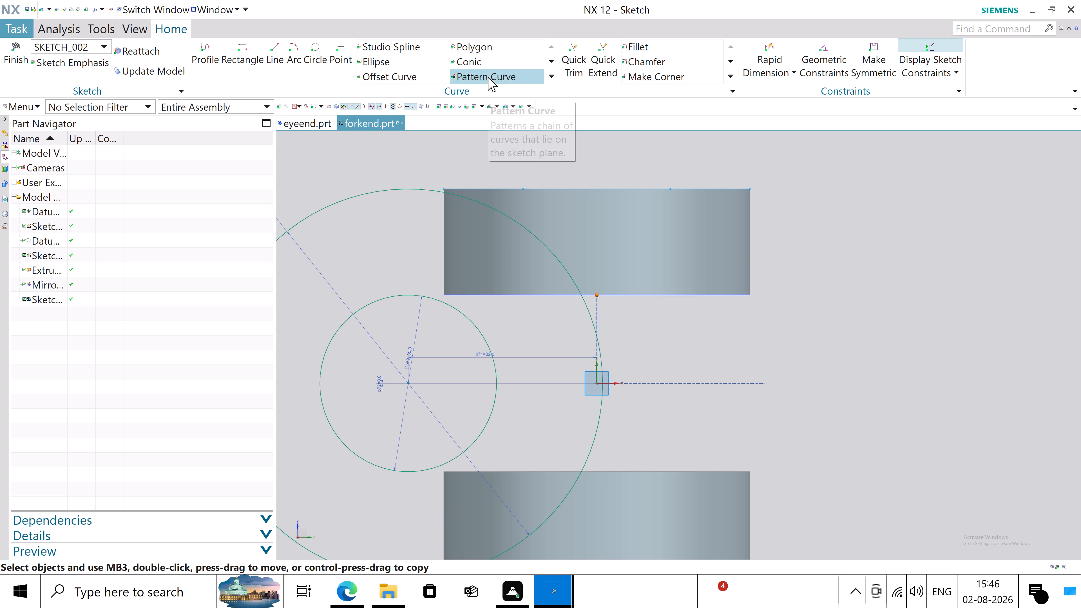
left_click(551, 73)
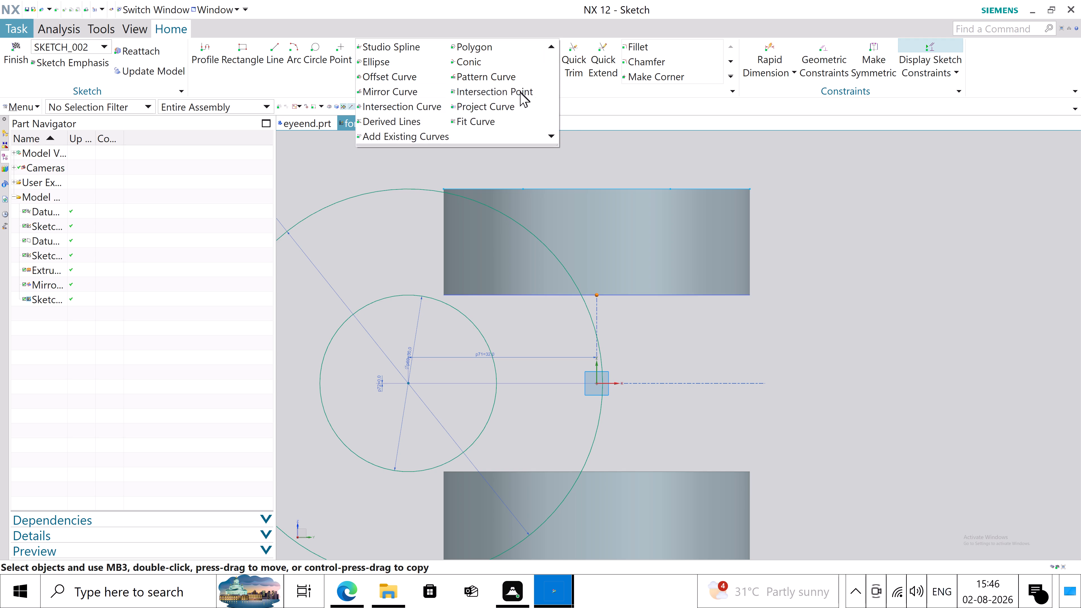
left_click(509, 103)
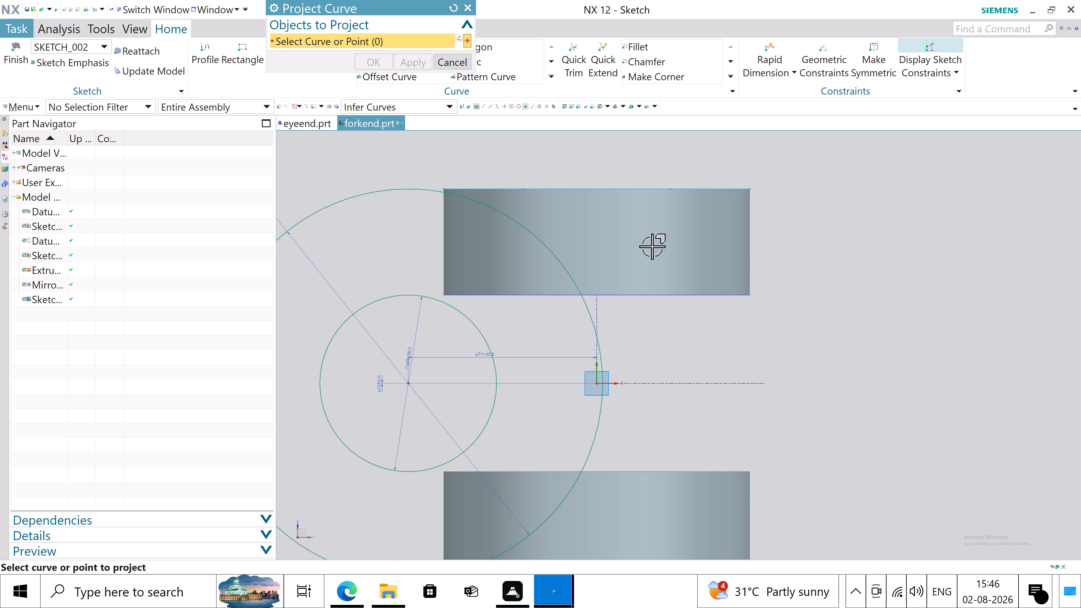
left_click(664, 297)
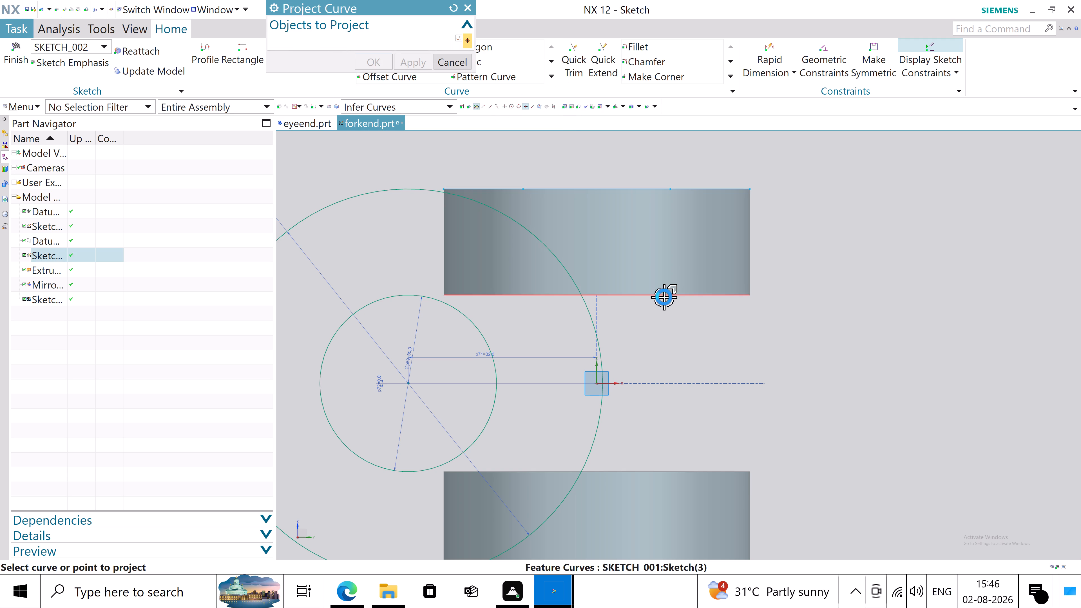
left_click(701, 471)
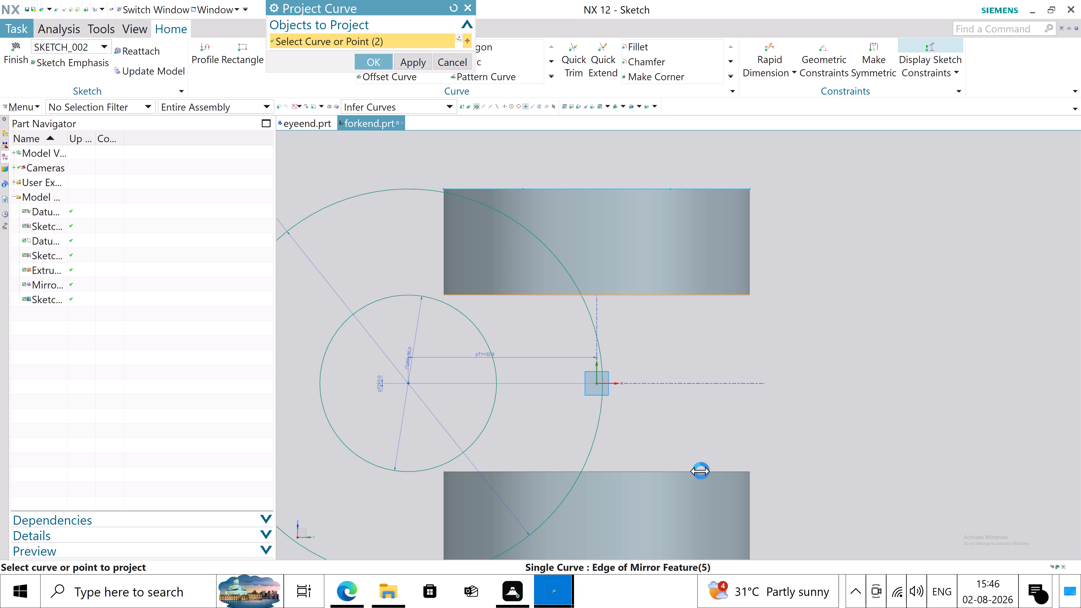
scroll(707, 419, "up", 2)
scroll(707, 419, "down", 4)
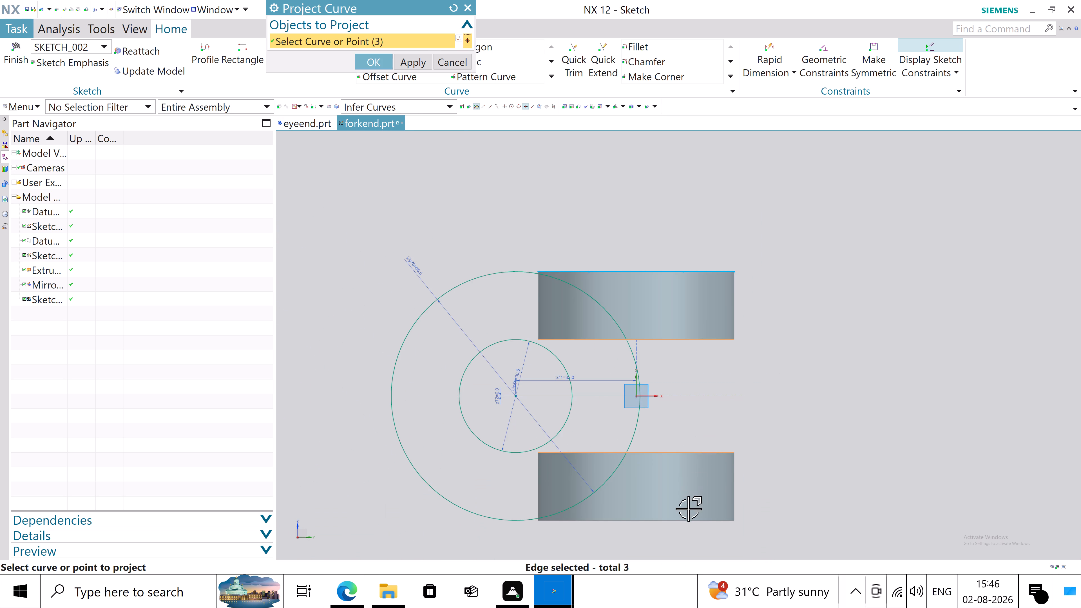
left_click(689, 523)
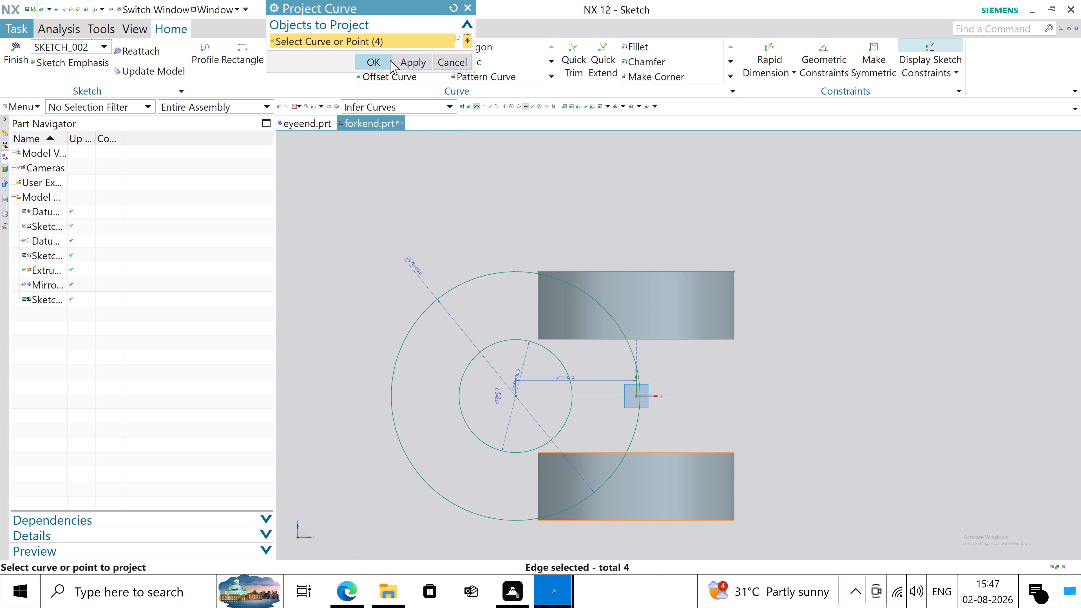
left_click(390, 60)
Draw a horizontal line about 41 mm long, tangent from the inner circle's top point along the upper ring's bottom edge.
scroll(664, 317, "up", 1)
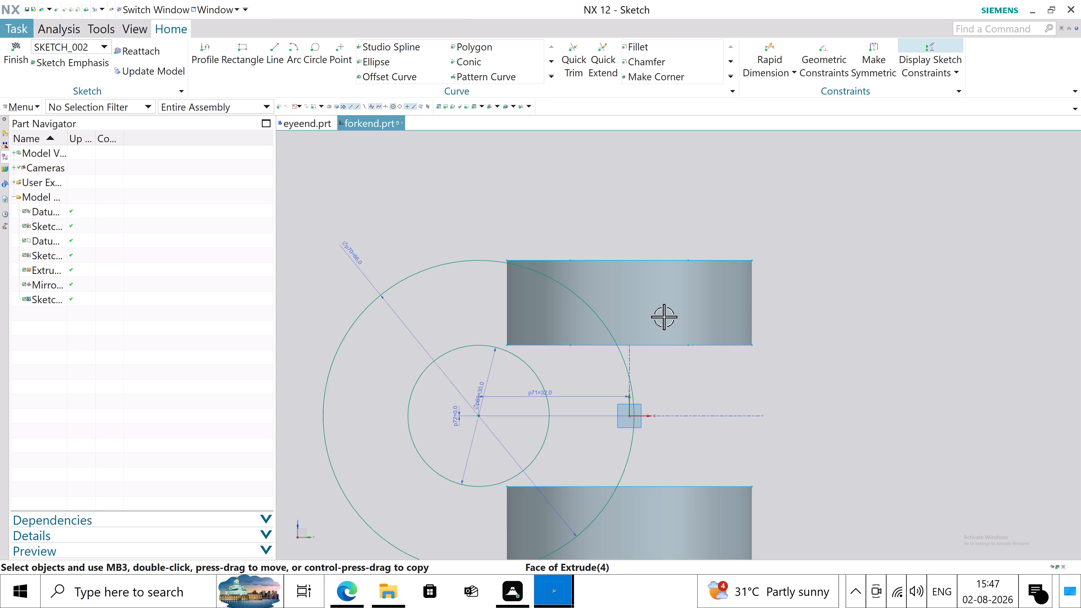
middle_click_drag(640, 237, 640, 218)
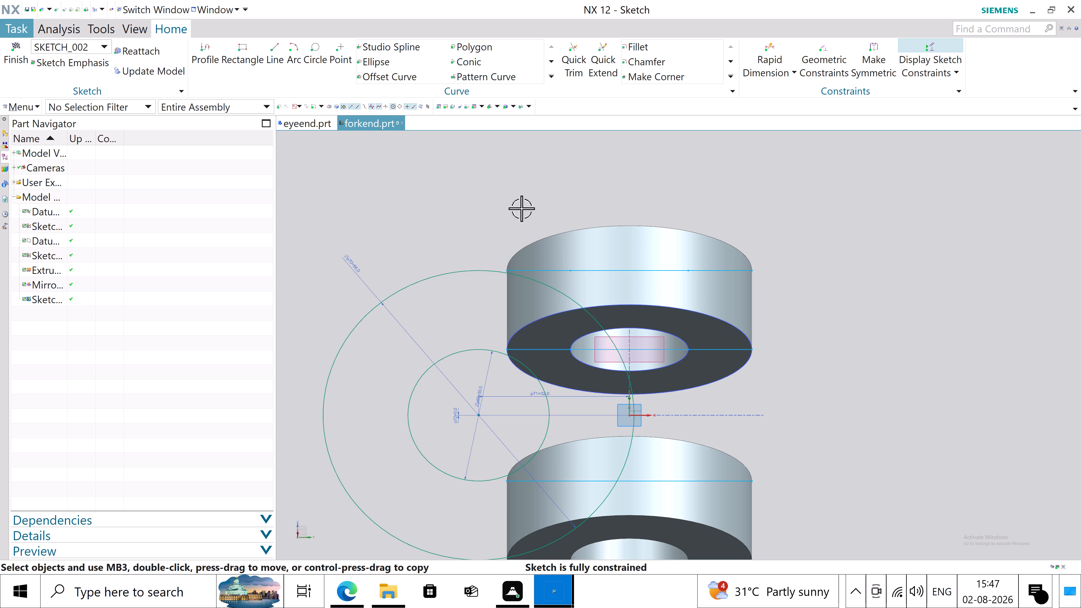
key("shift+F8")
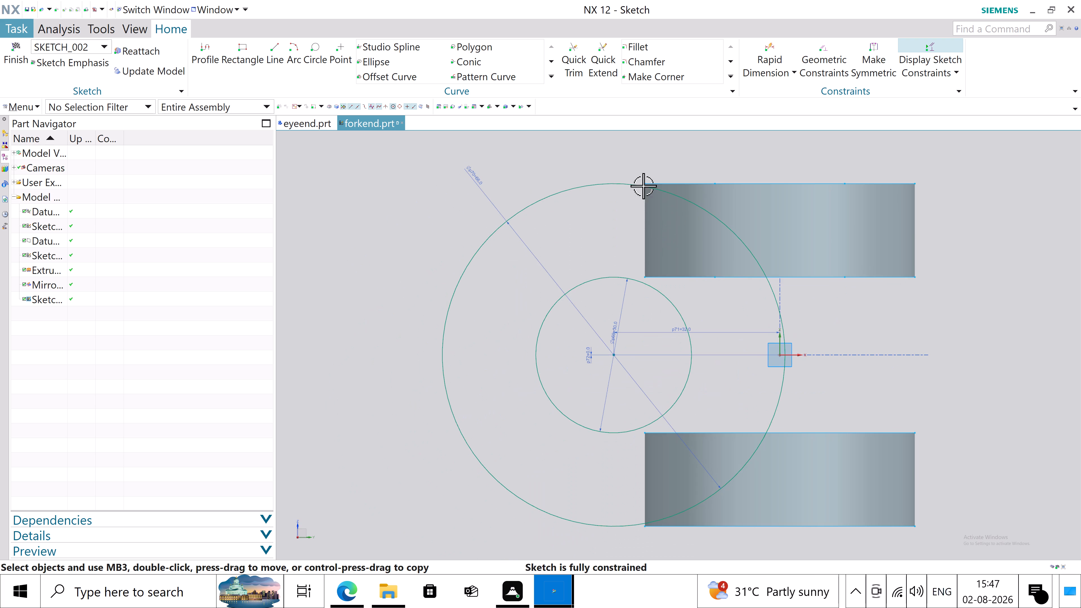
left_click(276, 52)
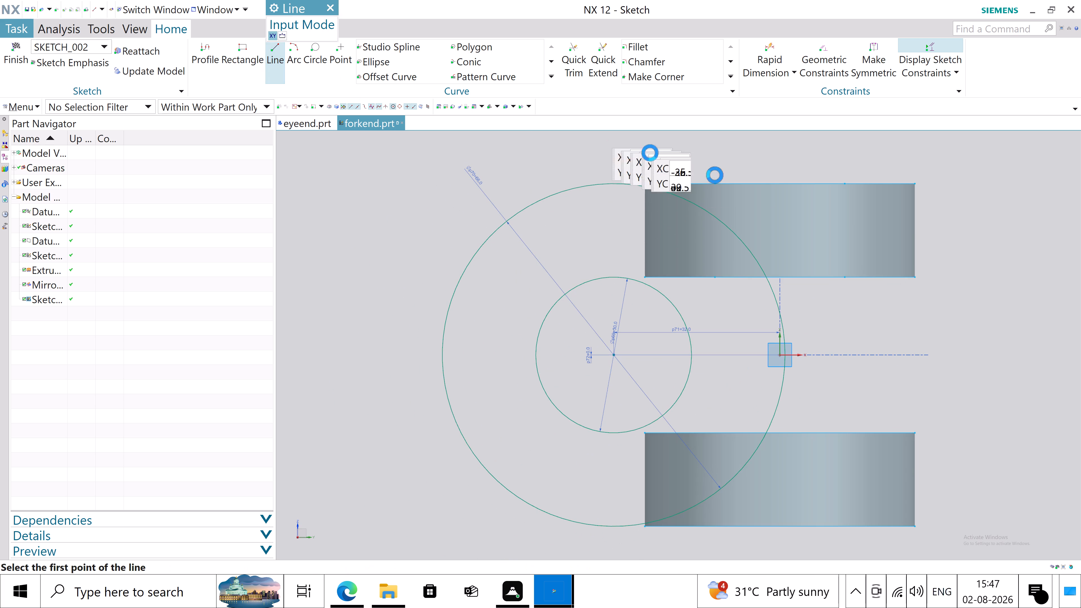
scroll(720, 181, "up", 4)
scroll(491, 240, "down", 3)
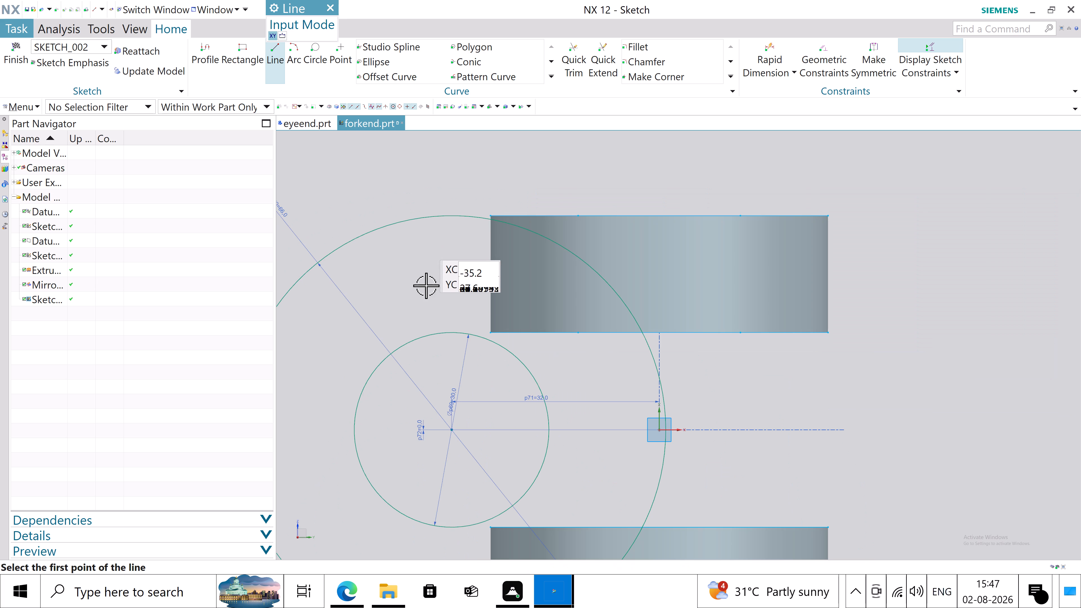
left_click(447, 330)
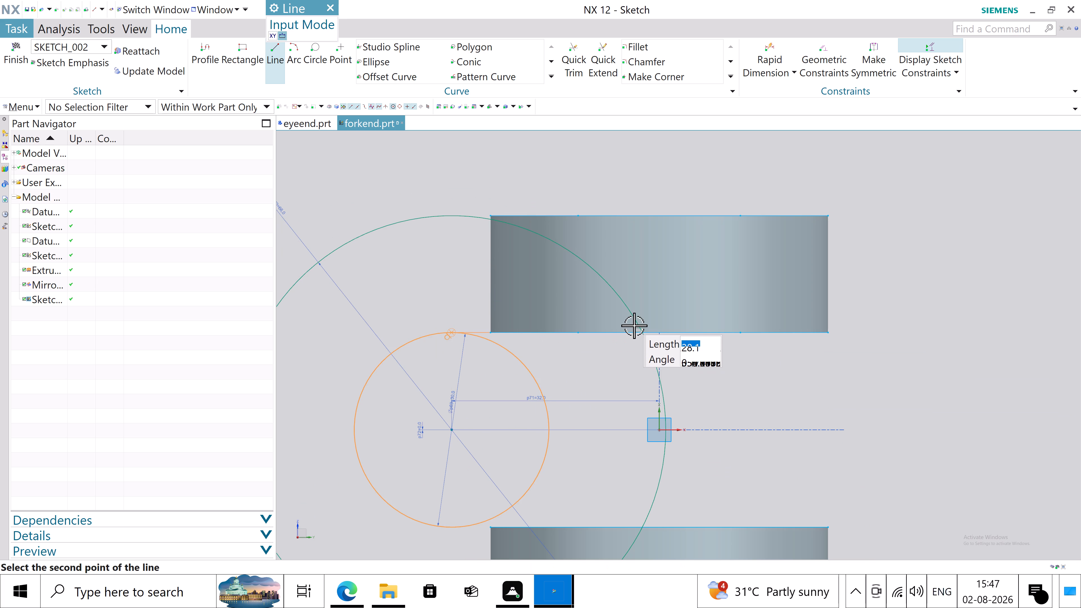
left_click(720, 332)
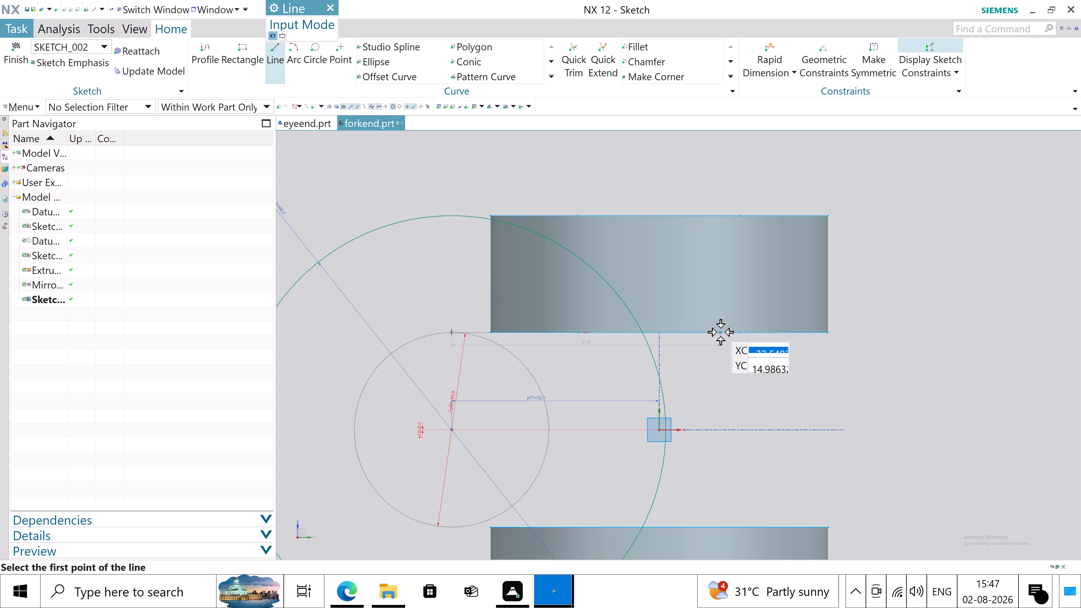
key("Escape")
key("Escape")
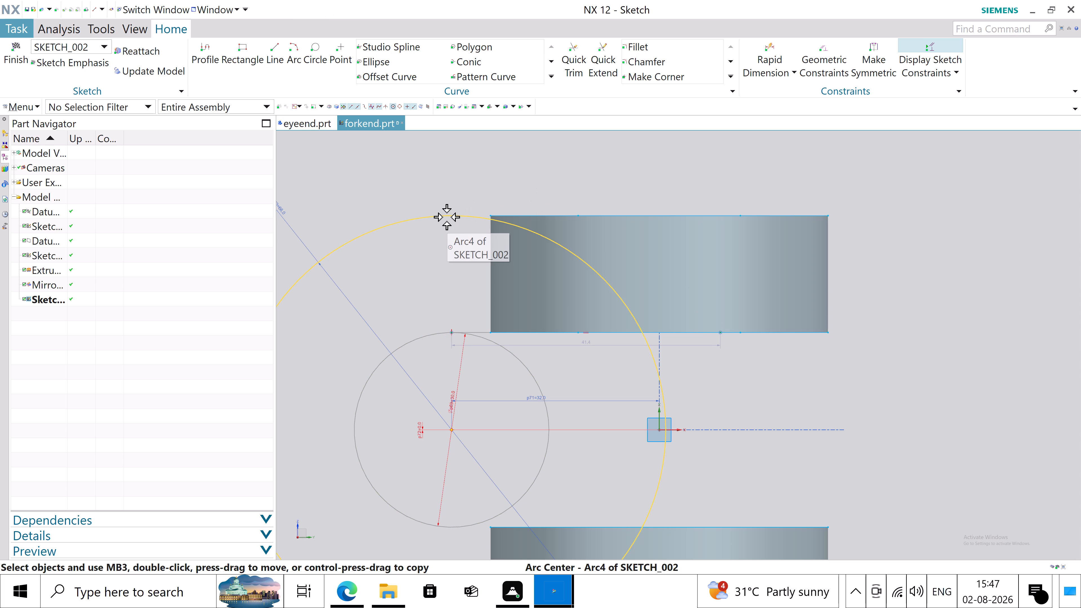
Draw a horizontal line about 27 mm long, tangent from the outer circle's top point along the upper ring's top edge.
left_click(273, 56)
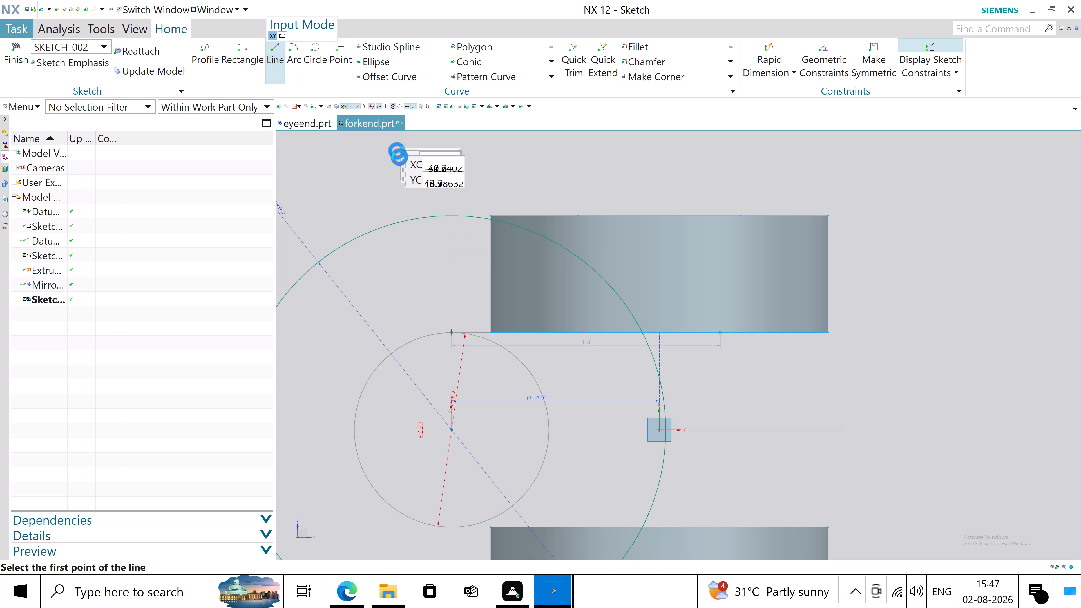
left_click(443, 214)
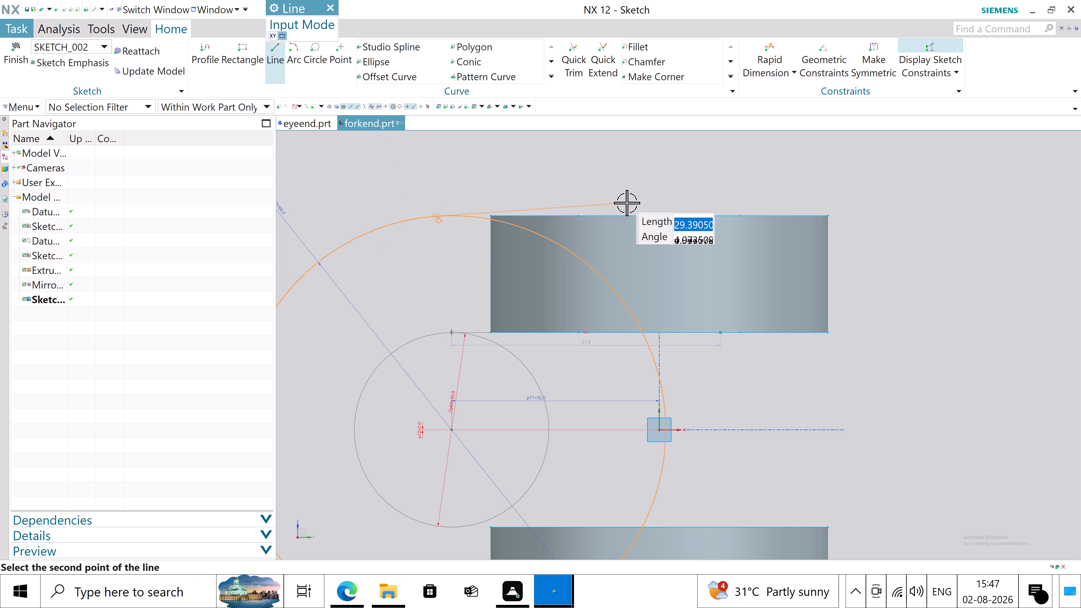
left_click(627, 215)
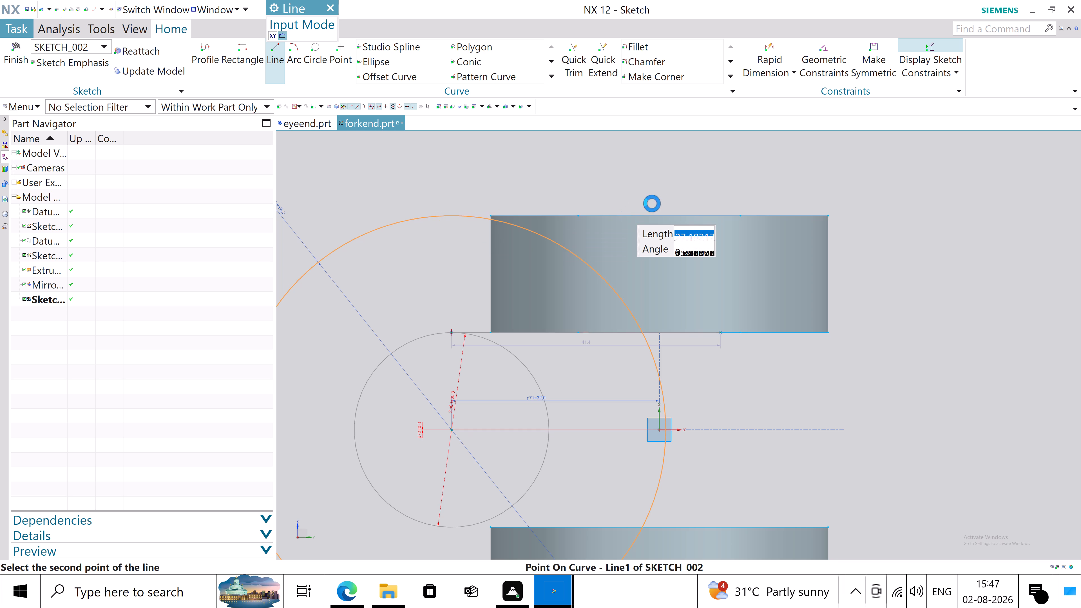
key("Escape")
key("Escape")
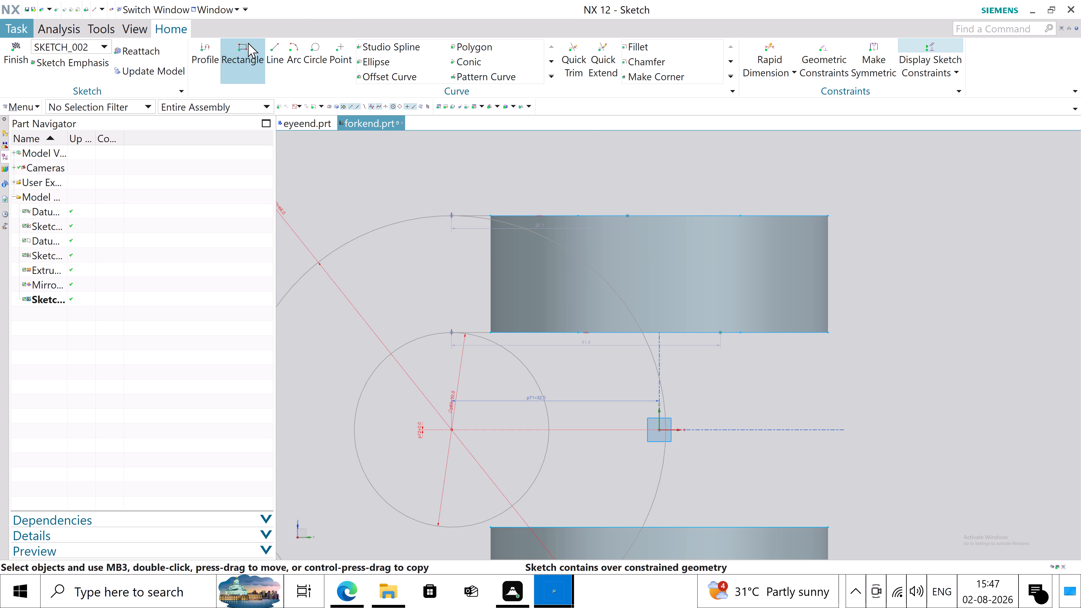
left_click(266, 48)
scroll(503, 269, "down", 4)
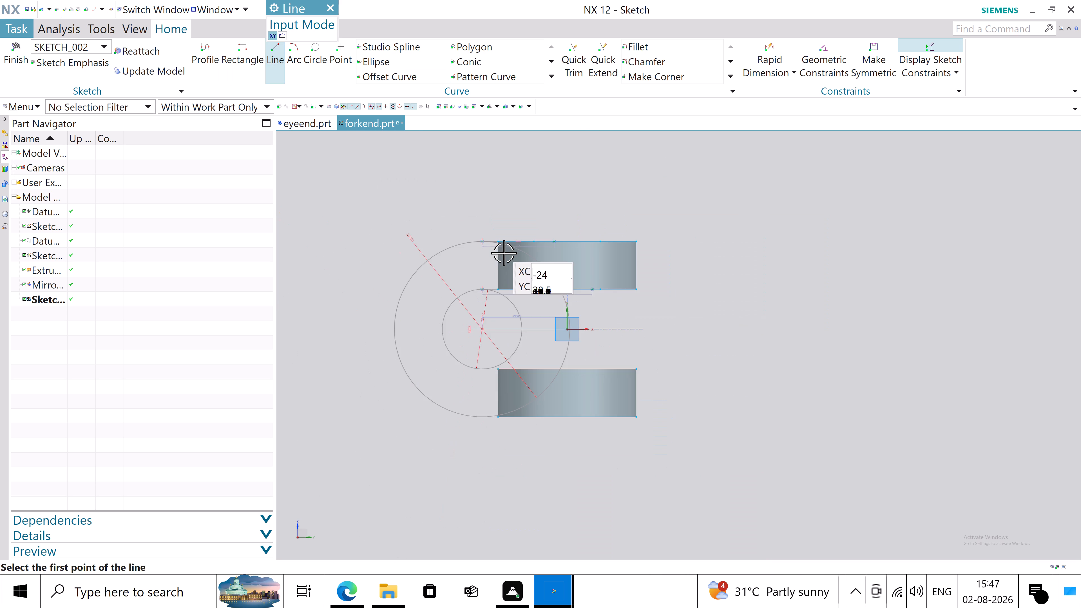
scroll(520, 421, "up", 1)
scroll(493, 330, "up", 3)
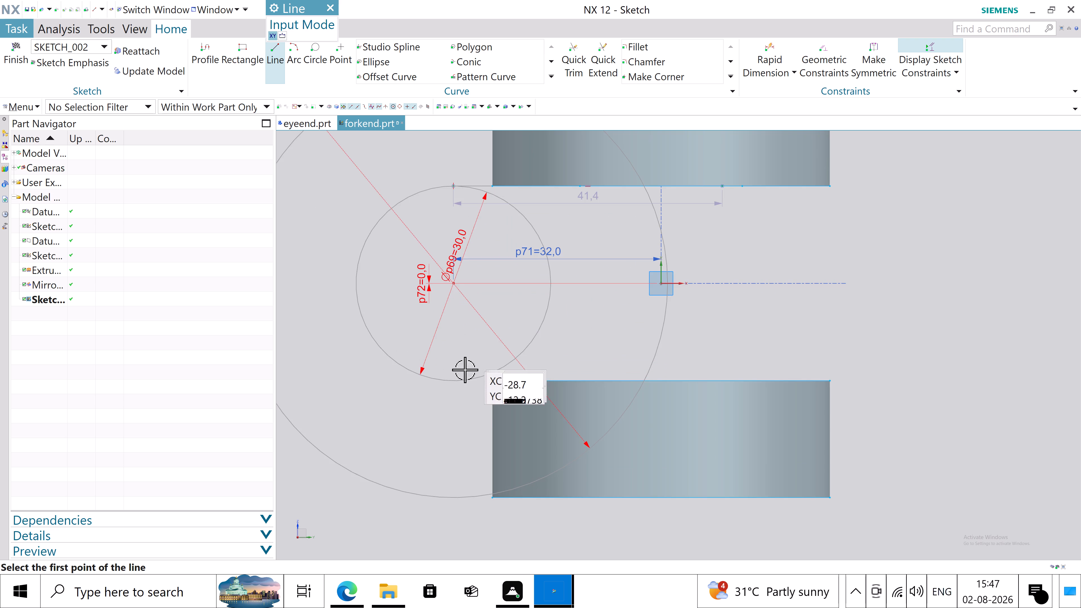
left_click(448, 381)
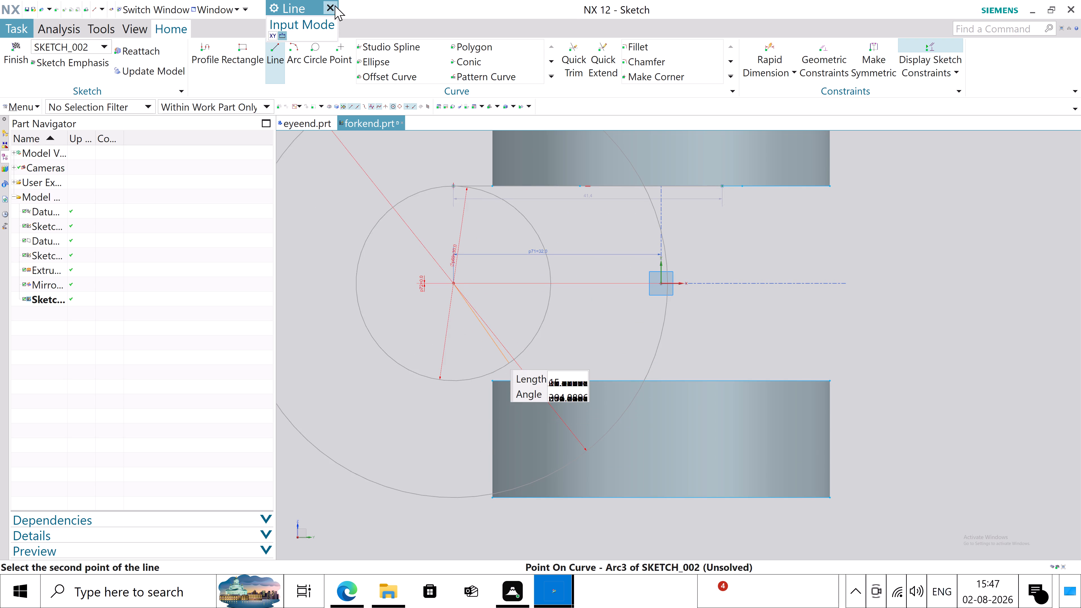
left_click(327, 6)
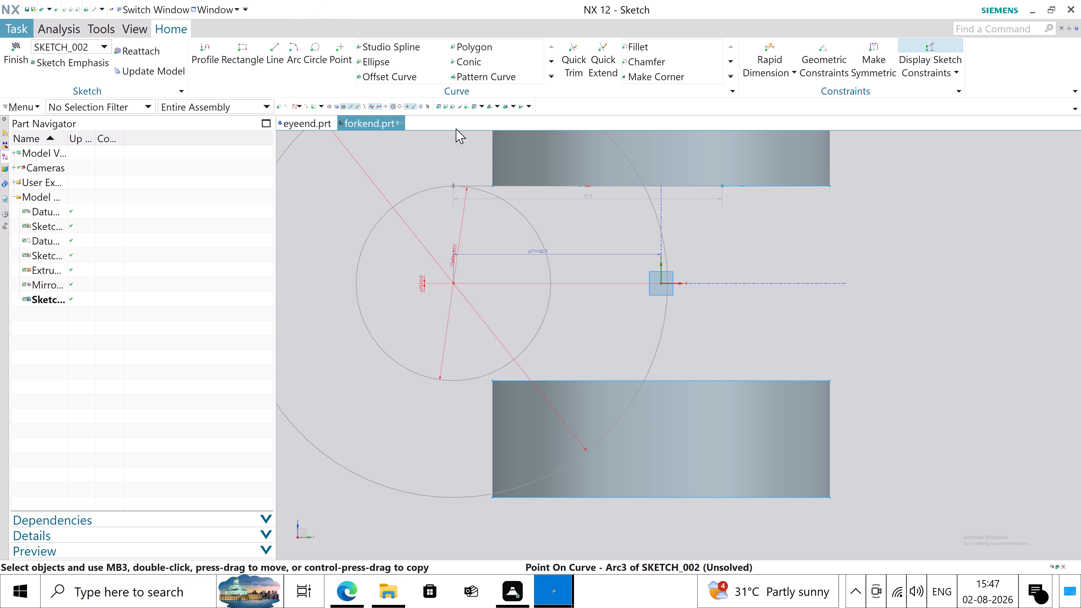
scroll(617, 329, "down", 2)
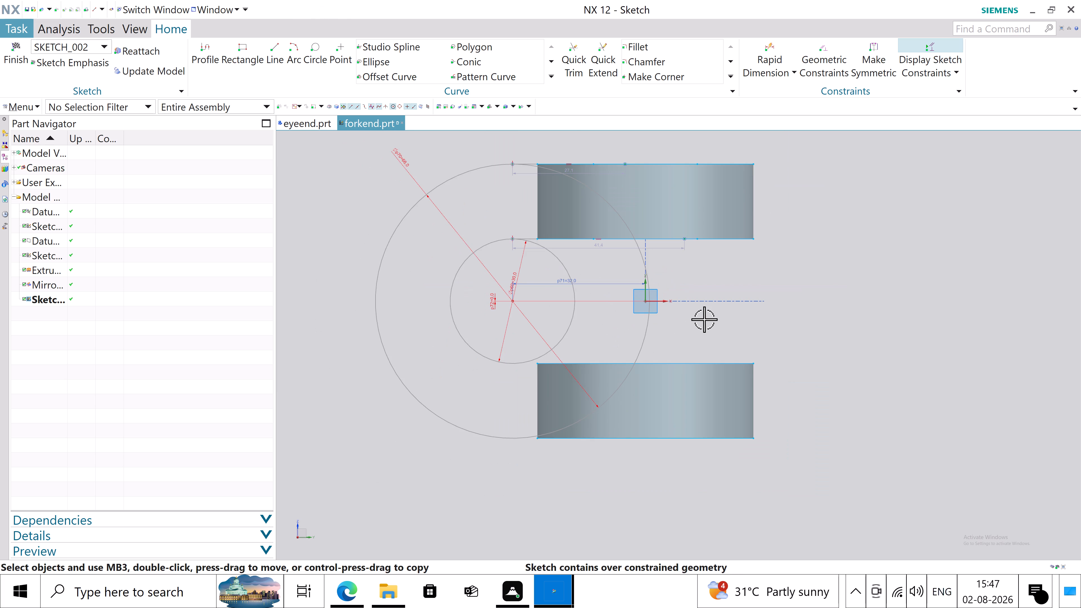
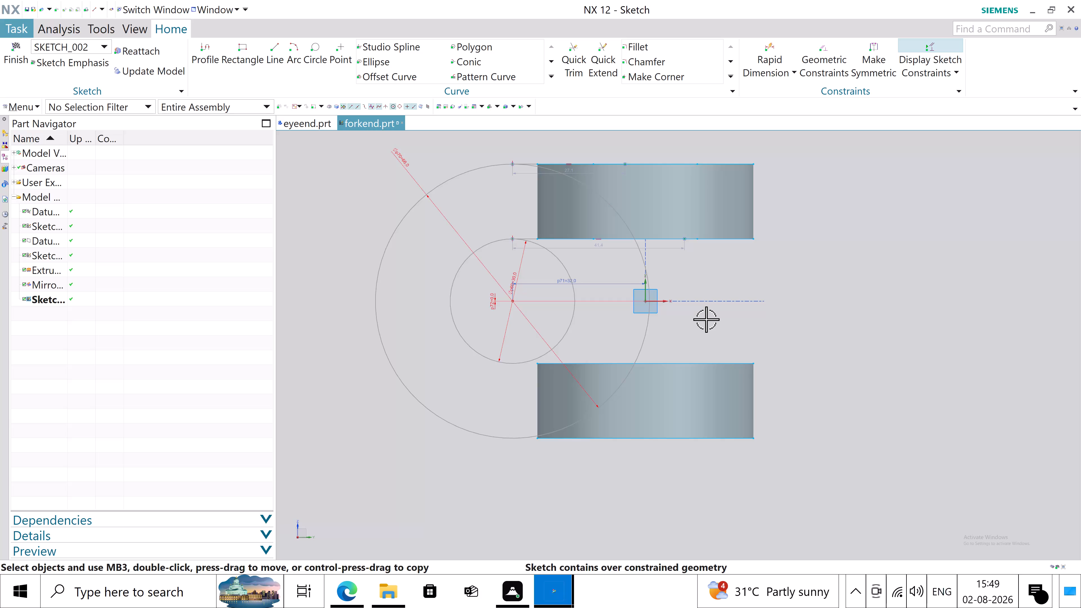
Delete the outer circle's overconstrained diameter dimension from the sketch.
scroll(706, 319, "up", 3)
scroll(706, 319, "down", 2)
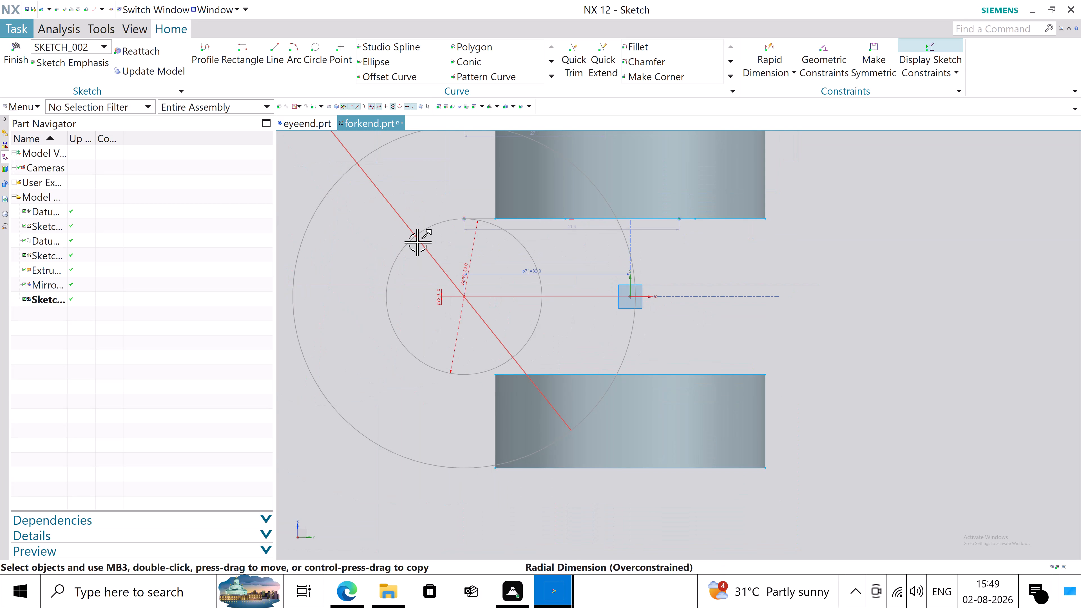
scroll(434, 284, "down", 2)
left_click(369, 191)
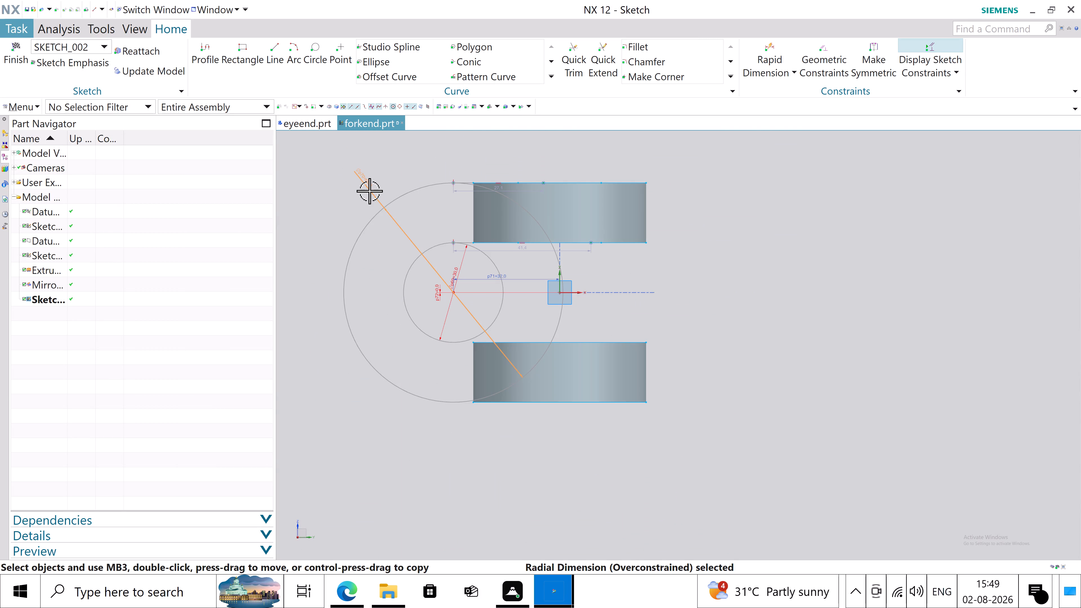
key("Delete")
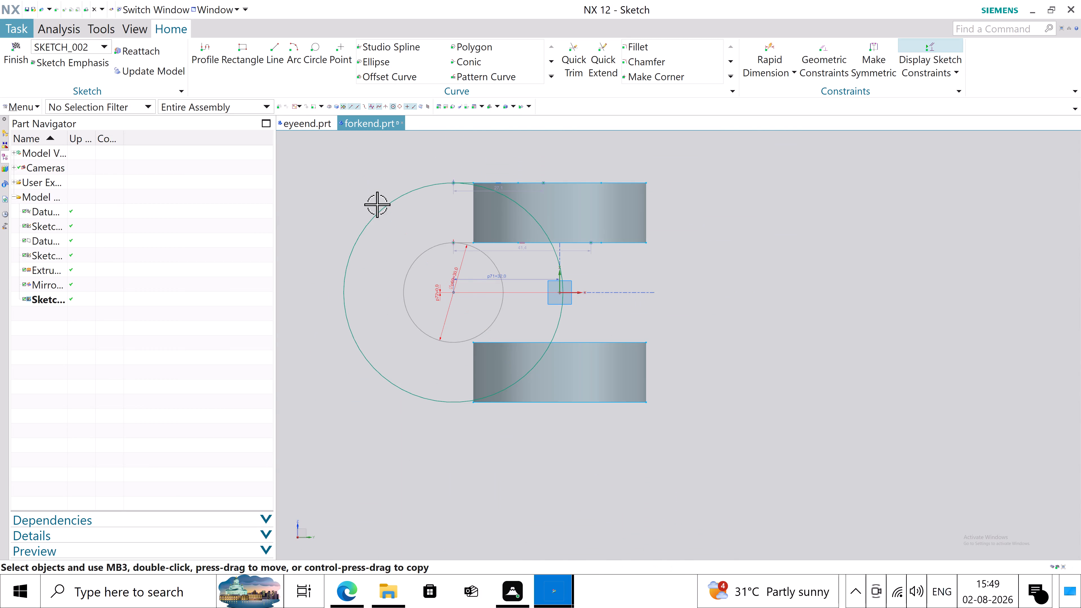
Delete the inner circle's overconstrained diameter dimension from the sketch.
scroll(470, 289, "up", 2)
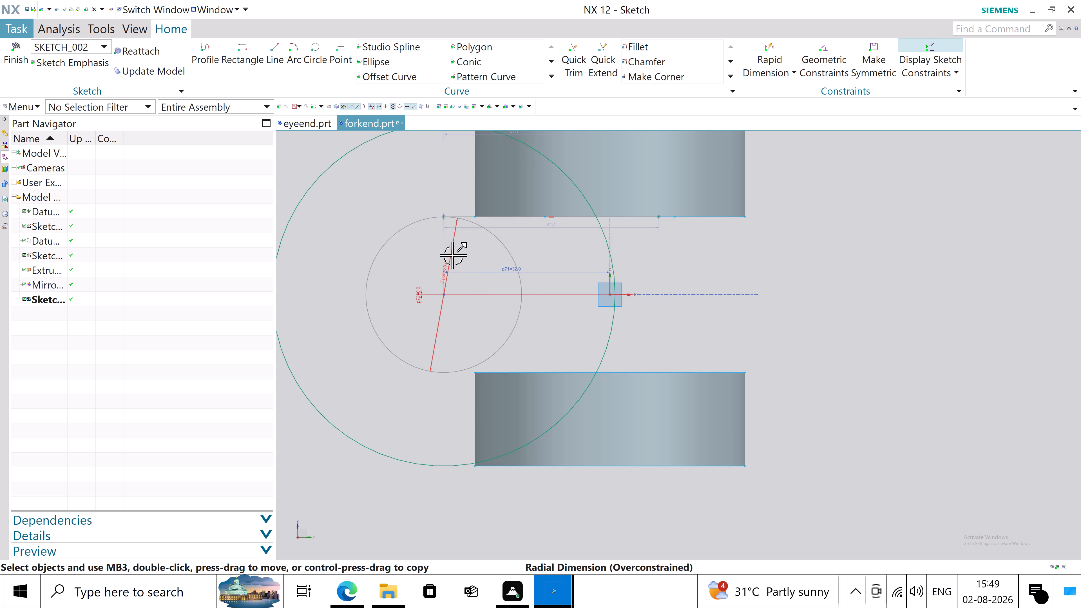
left_click_drag(452, 255, 412, 184)
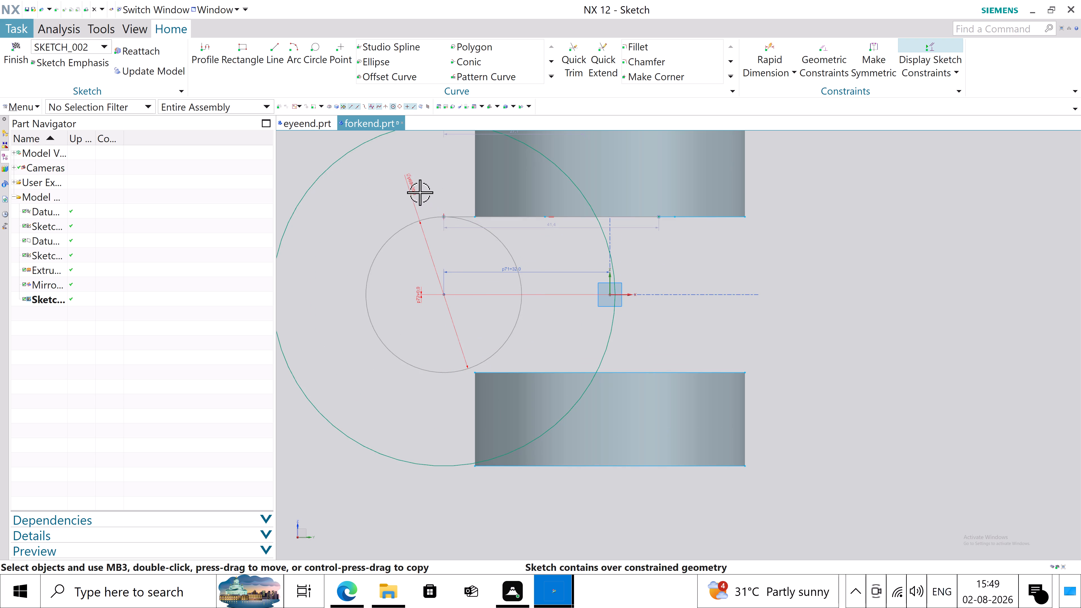
left_click(410, 189)
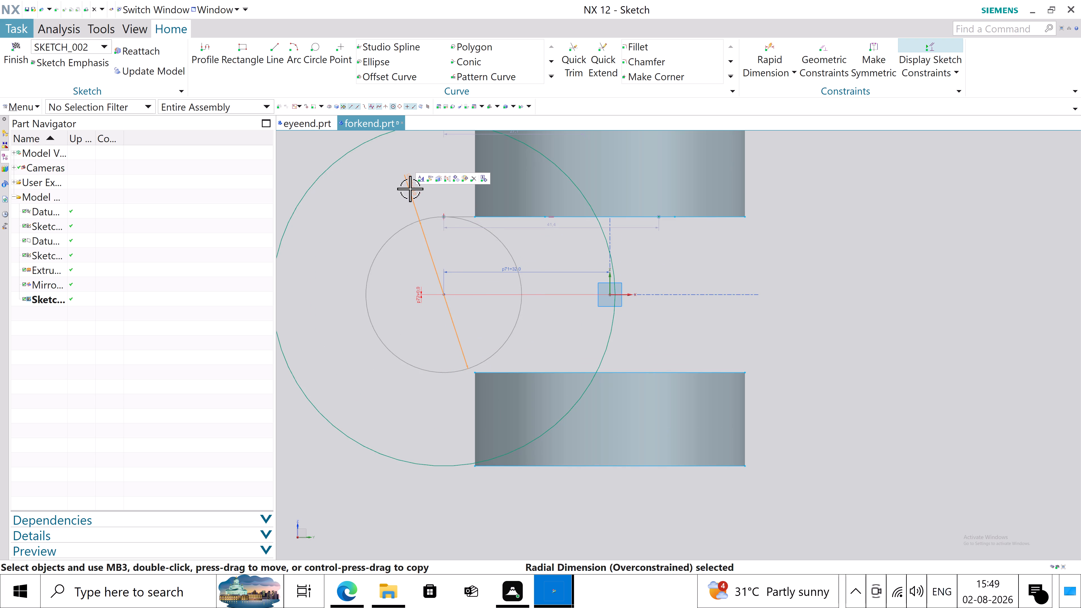
key("Delete")
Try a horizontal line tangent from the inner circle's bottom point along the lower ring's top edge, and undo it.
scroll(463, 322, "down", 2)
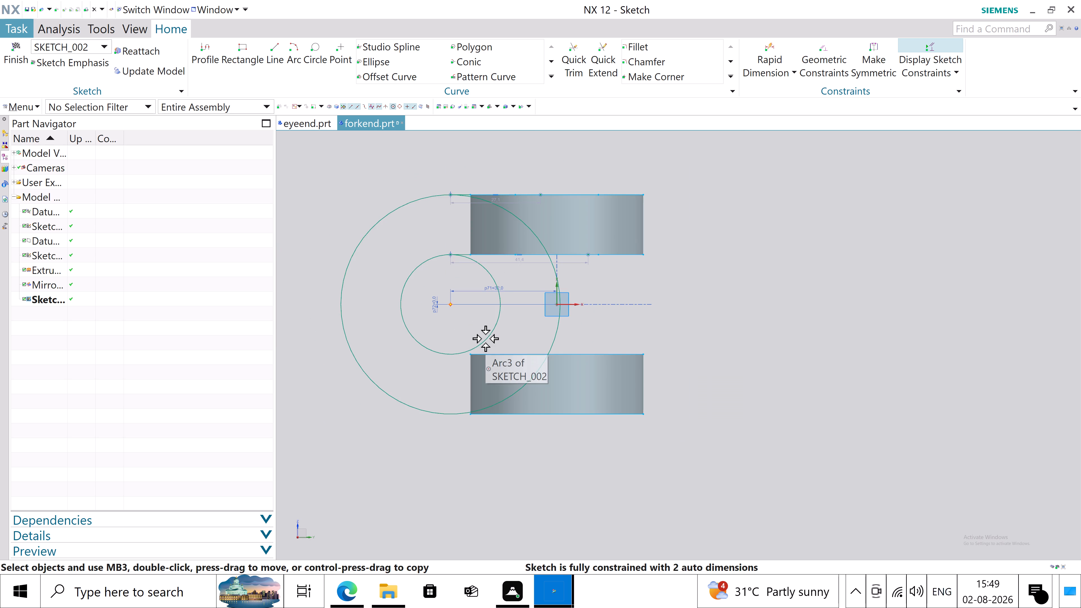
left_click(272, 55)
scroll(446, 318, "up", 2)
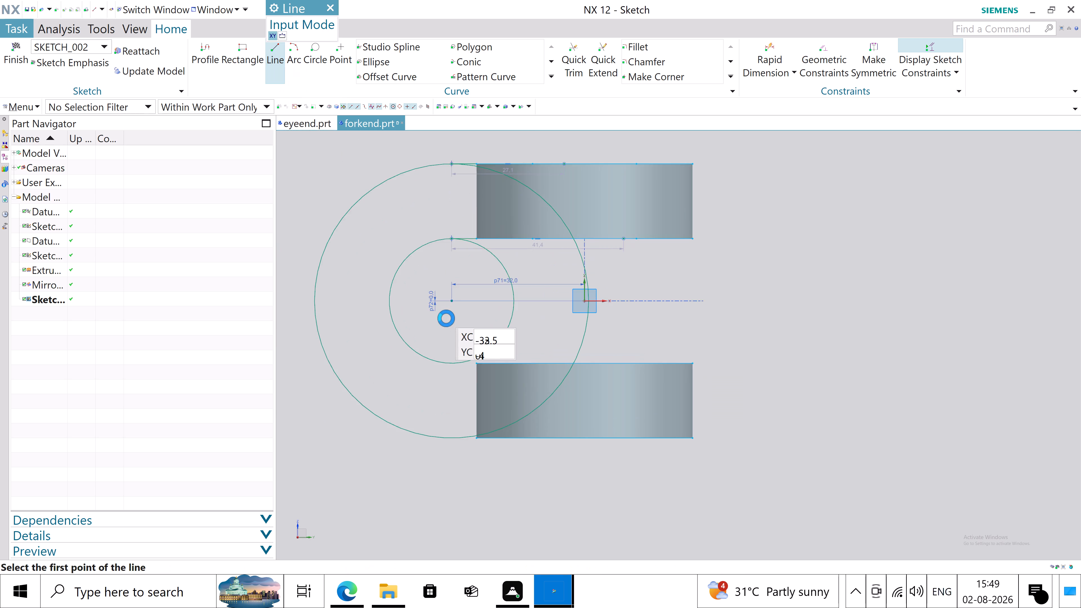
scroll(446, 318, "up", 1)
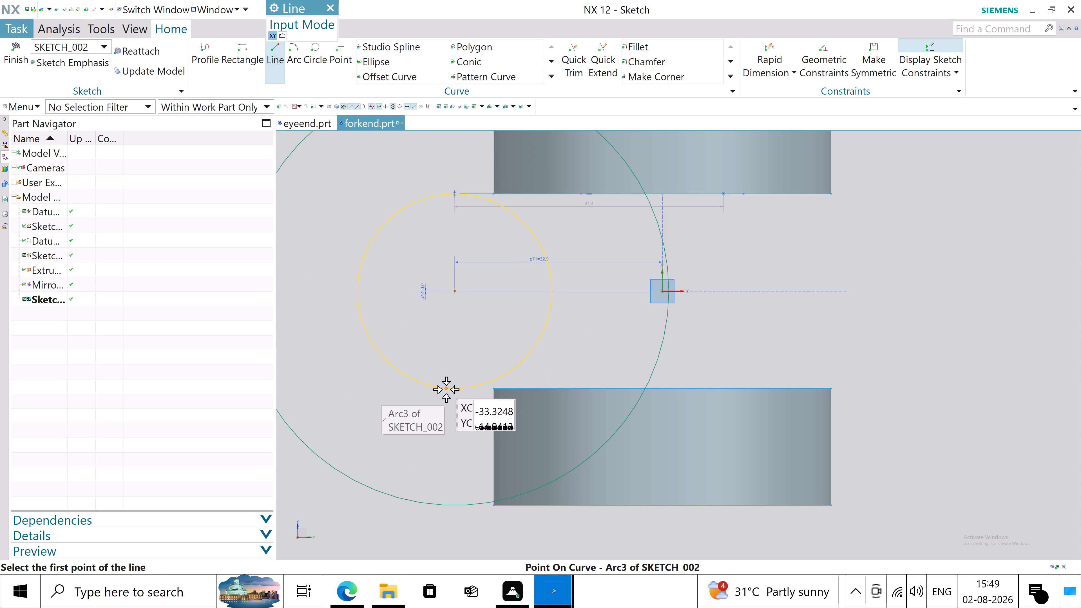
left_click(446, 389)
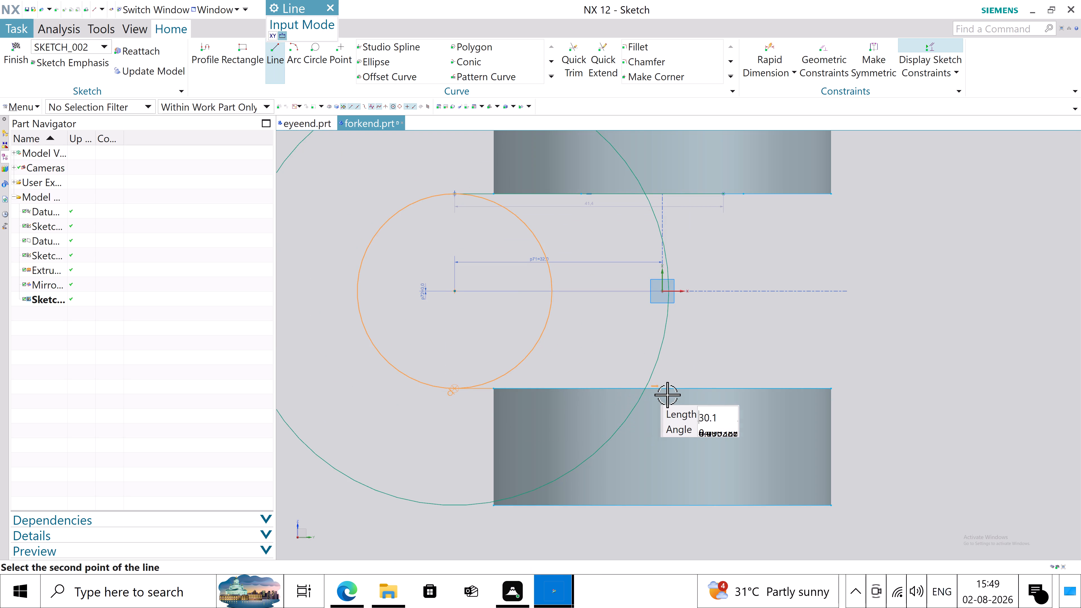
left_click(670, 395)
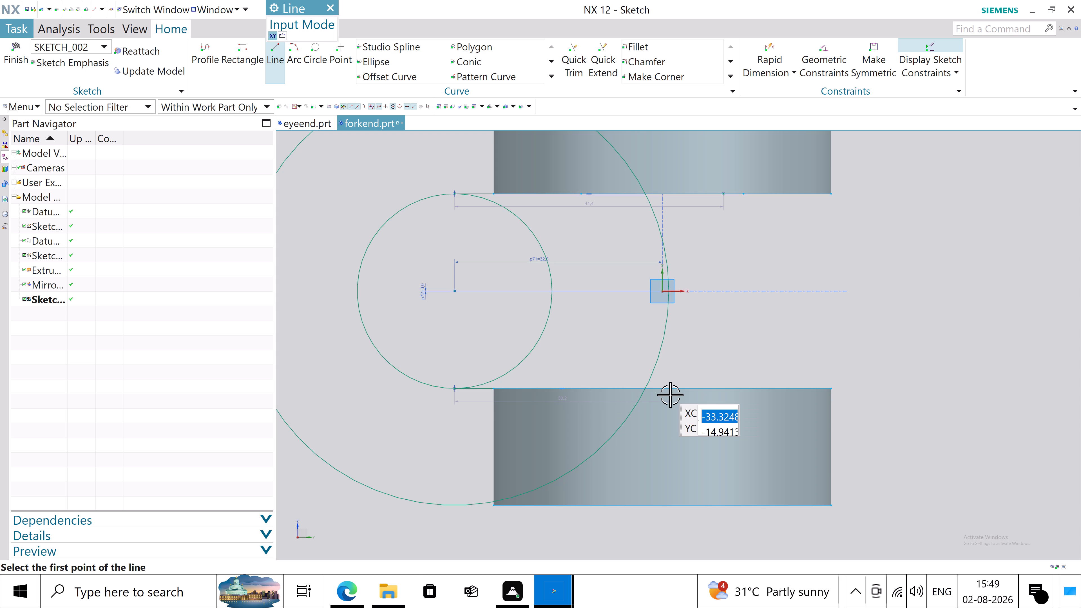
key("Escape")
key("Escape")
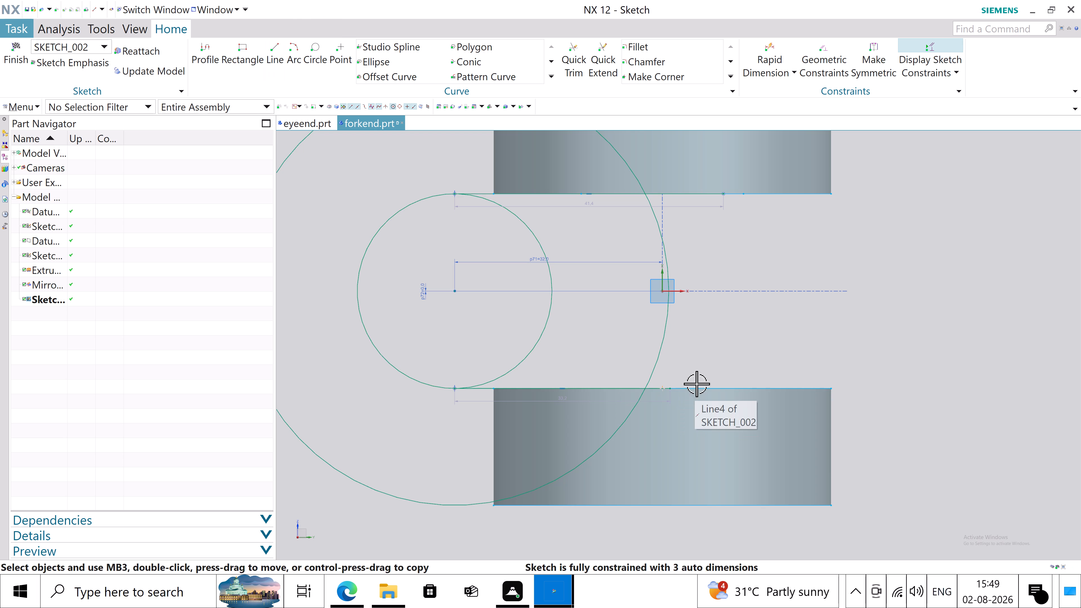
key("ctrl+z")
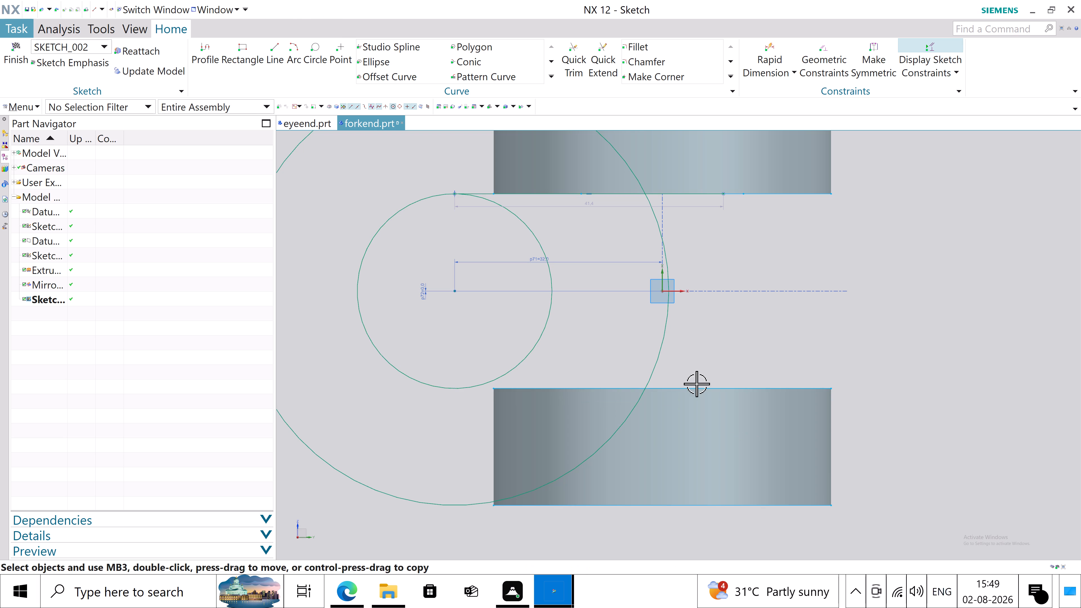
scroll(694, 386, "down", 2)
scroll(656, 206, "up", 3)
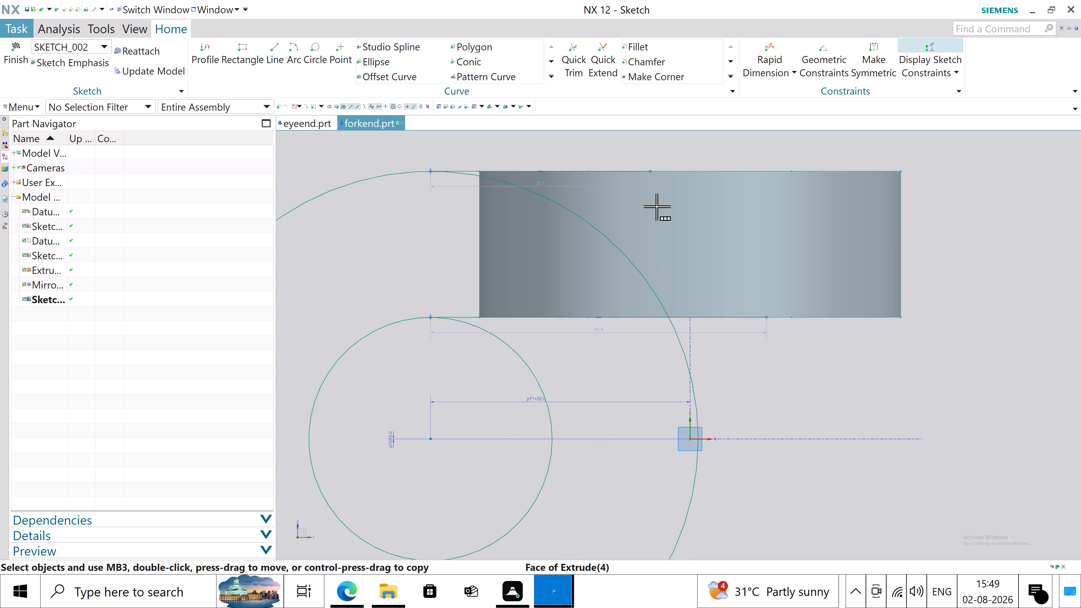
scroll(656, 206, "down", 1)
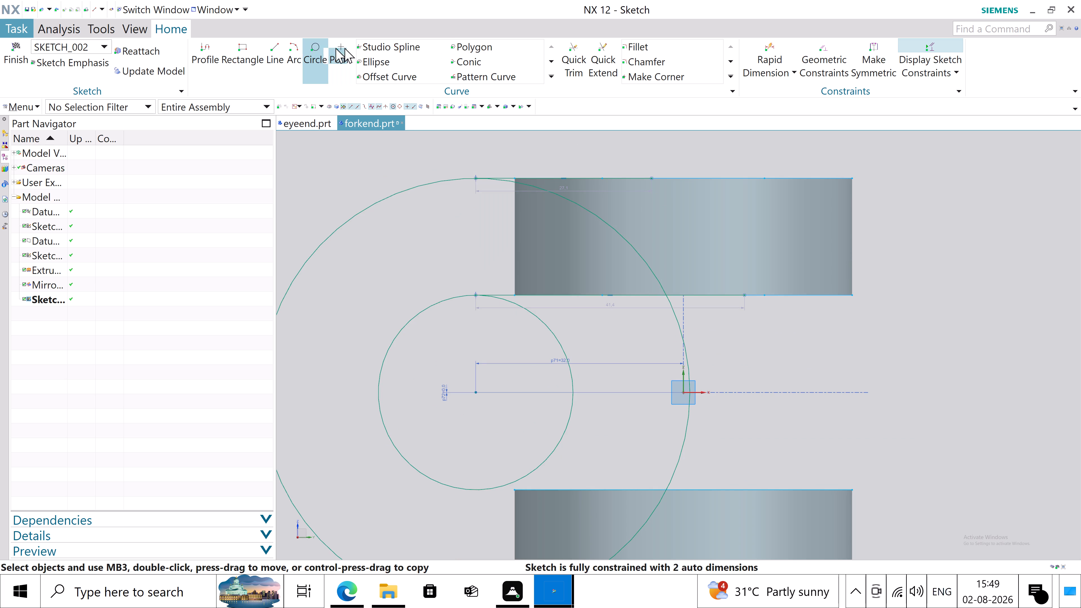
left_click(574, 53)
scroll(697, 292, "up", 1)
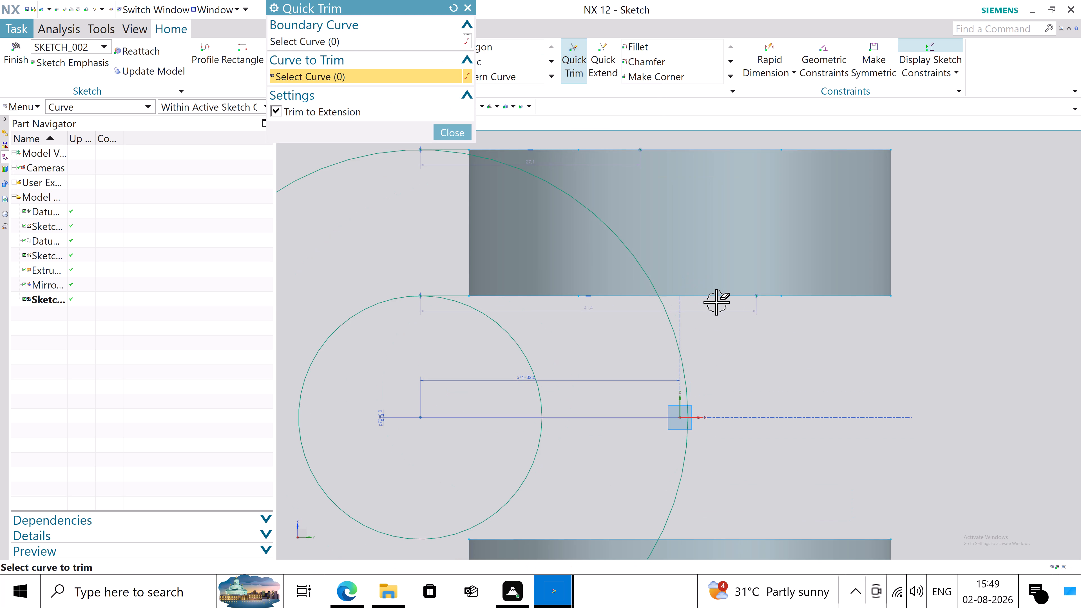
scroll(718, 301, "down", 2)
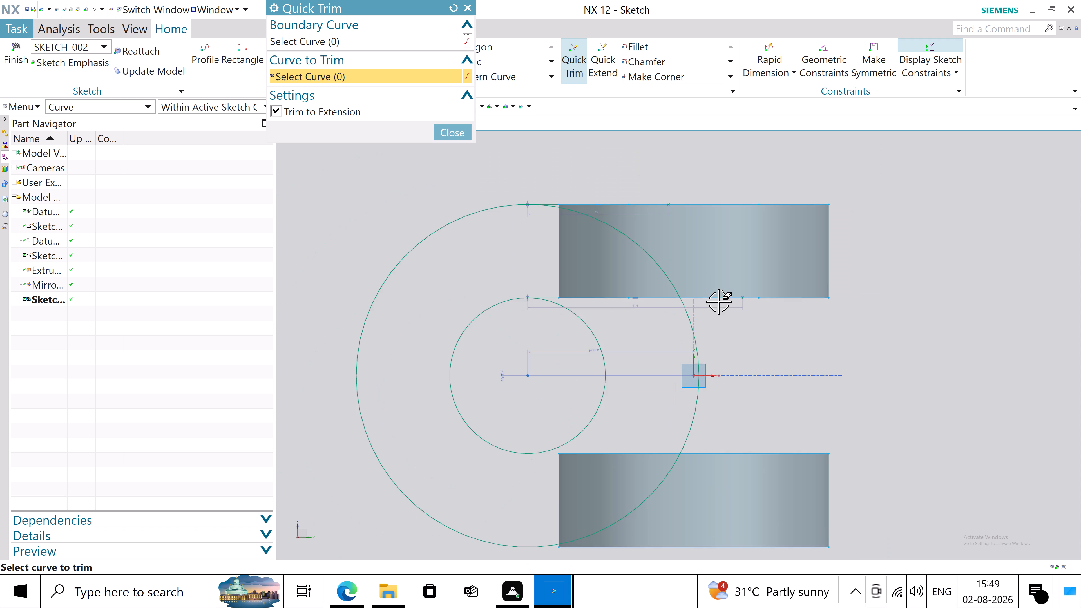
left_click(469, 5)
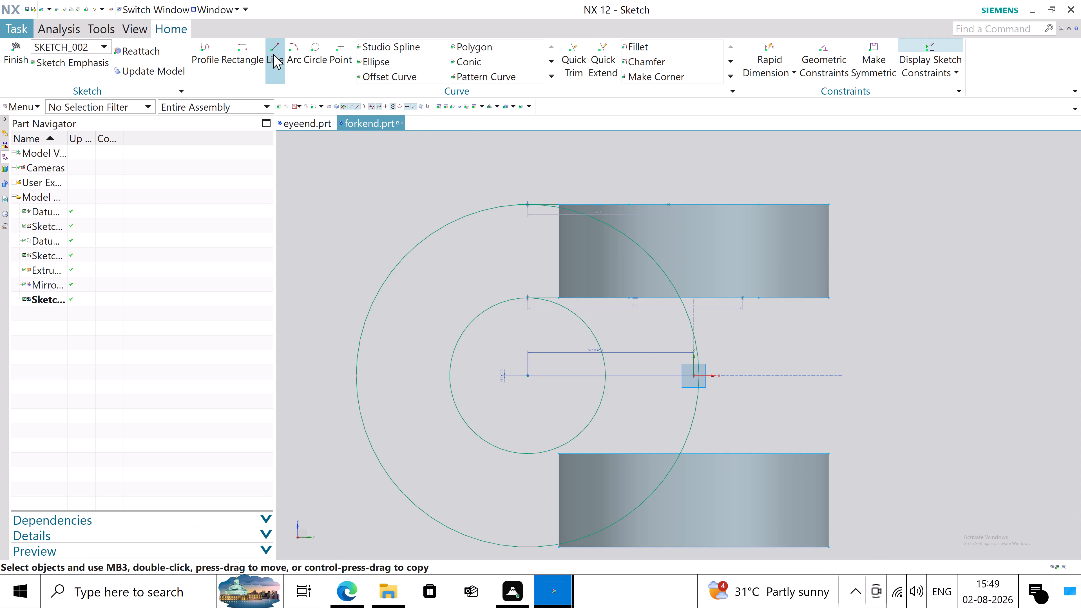
Draw a vertical line about 85 mm long from above the upper ring to below the lower ring, crossing both near their inner ends.
left_click(272, 53)
scroll(622, 196, "up", 2)
scroll(622, 196, "down", 3)
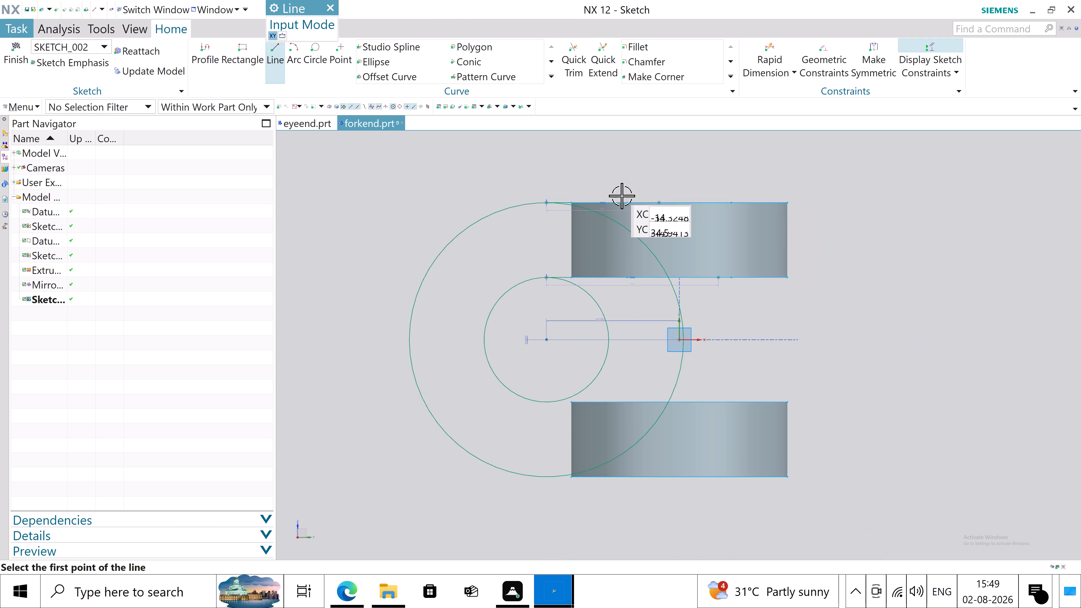
left_click(595, 187)
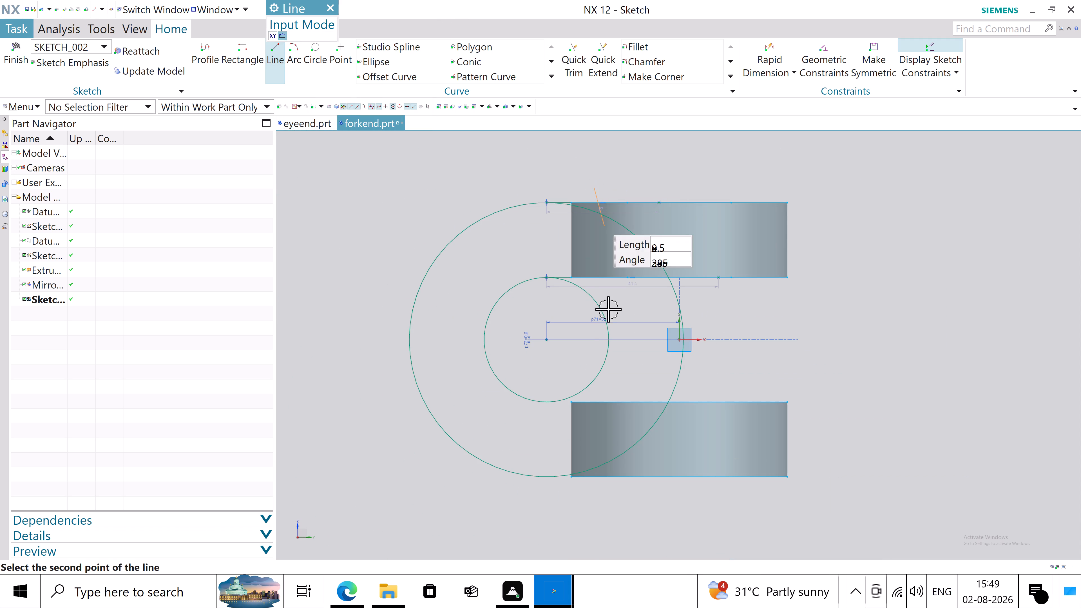
left_click(595, 541)
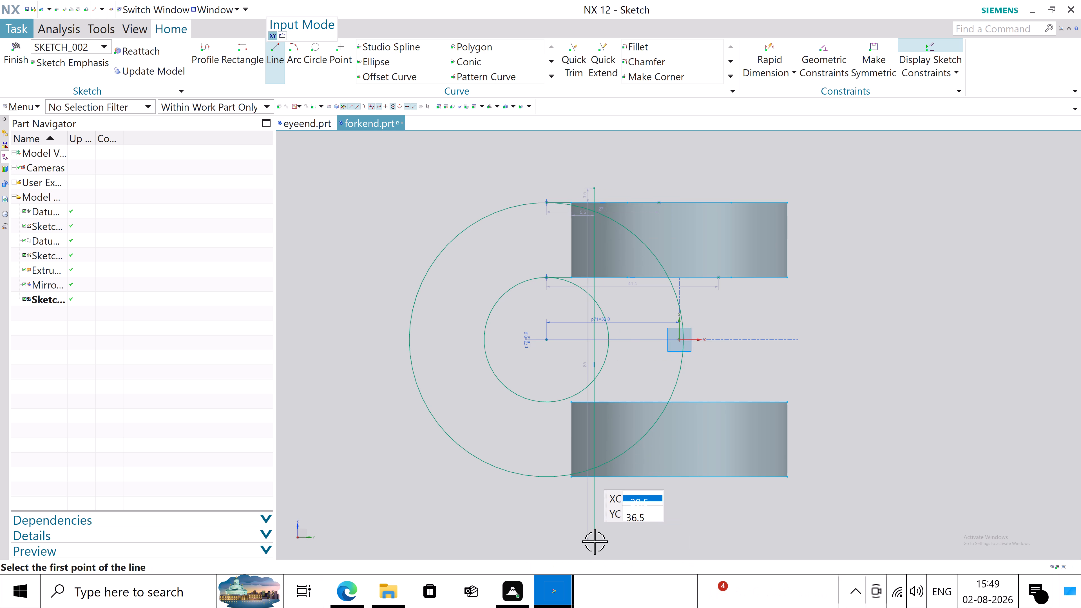
key("Escape")
key("Escape")
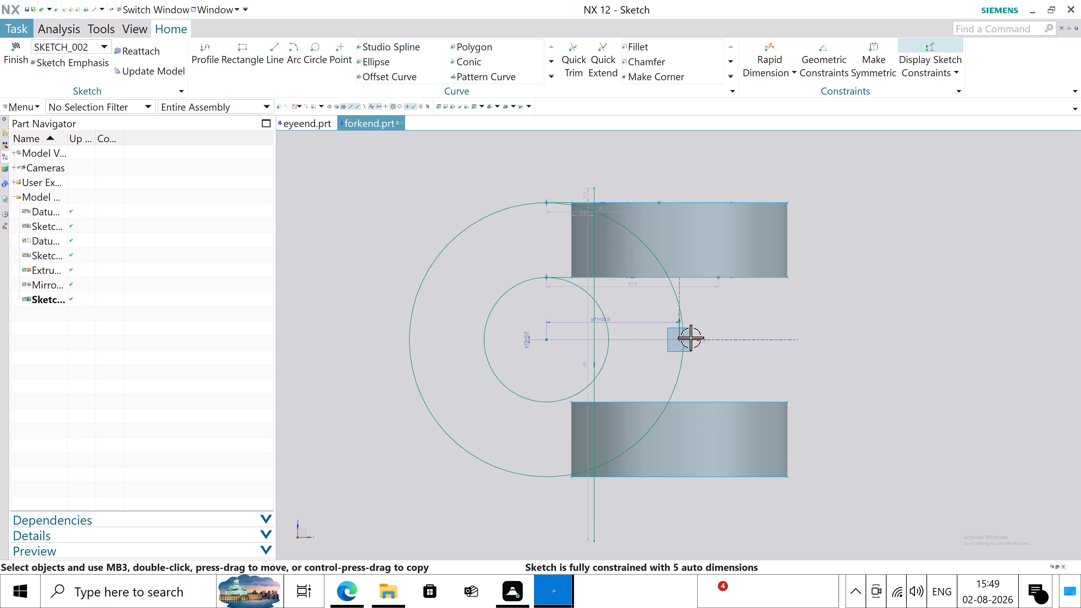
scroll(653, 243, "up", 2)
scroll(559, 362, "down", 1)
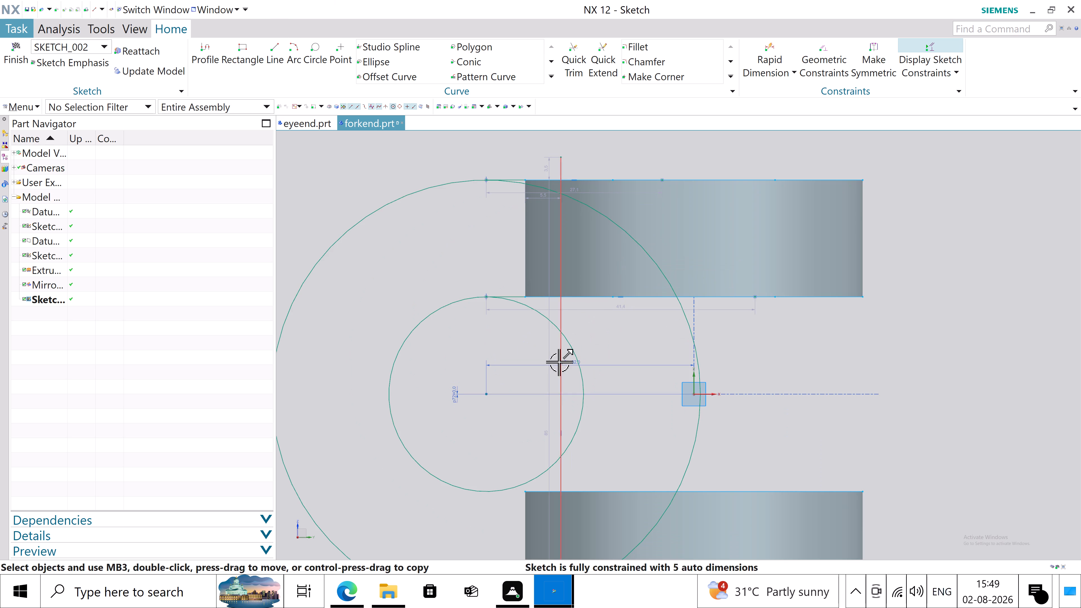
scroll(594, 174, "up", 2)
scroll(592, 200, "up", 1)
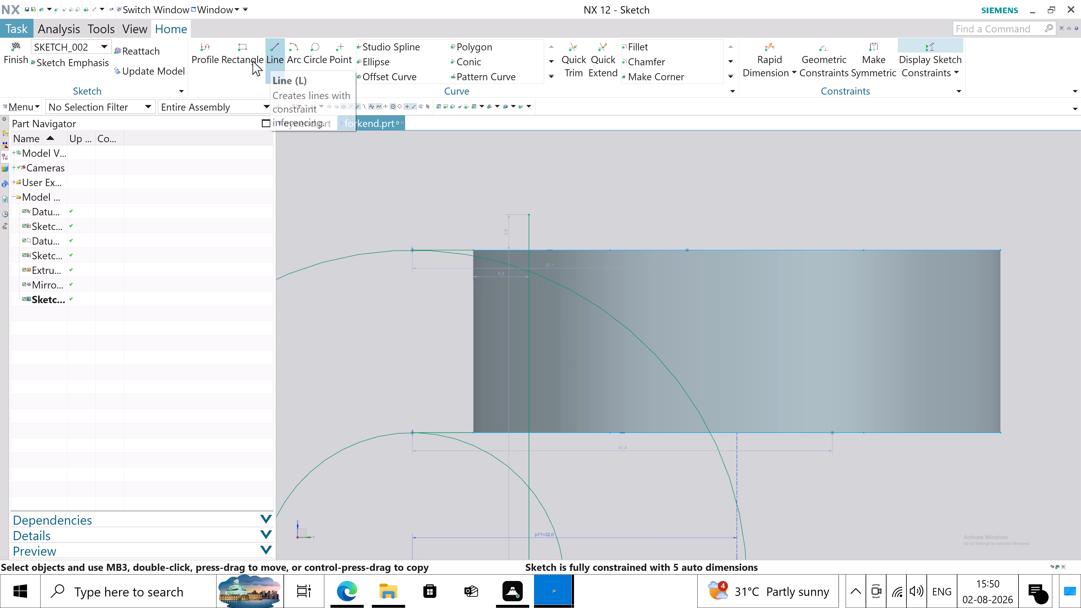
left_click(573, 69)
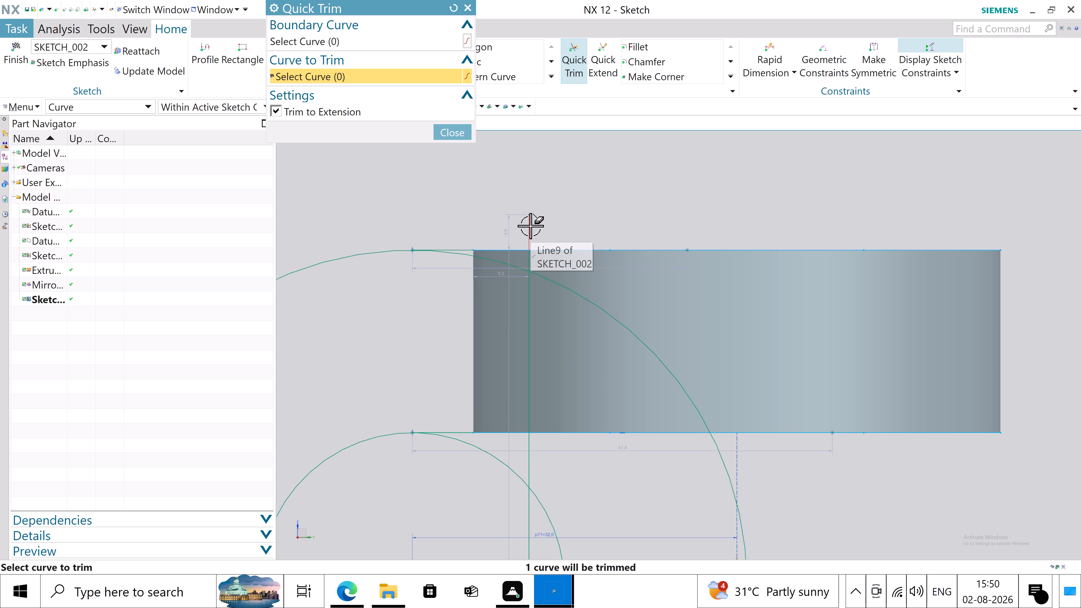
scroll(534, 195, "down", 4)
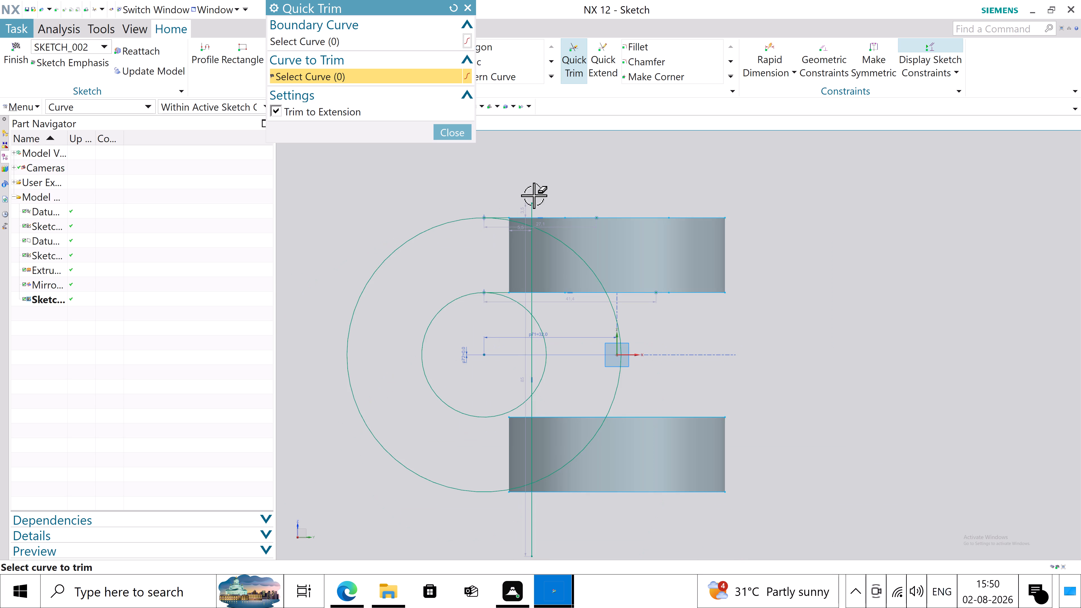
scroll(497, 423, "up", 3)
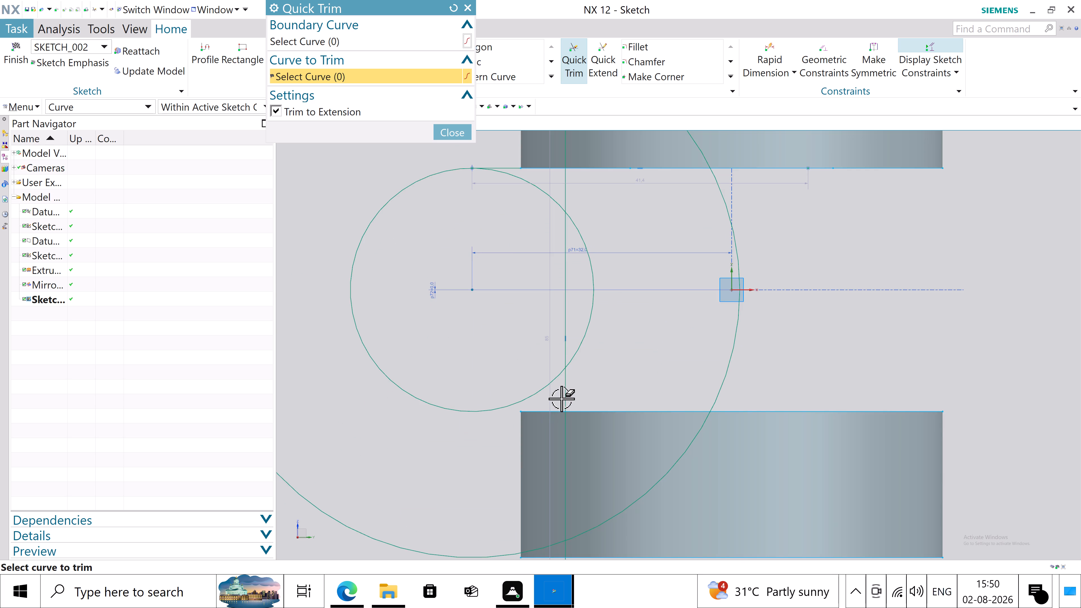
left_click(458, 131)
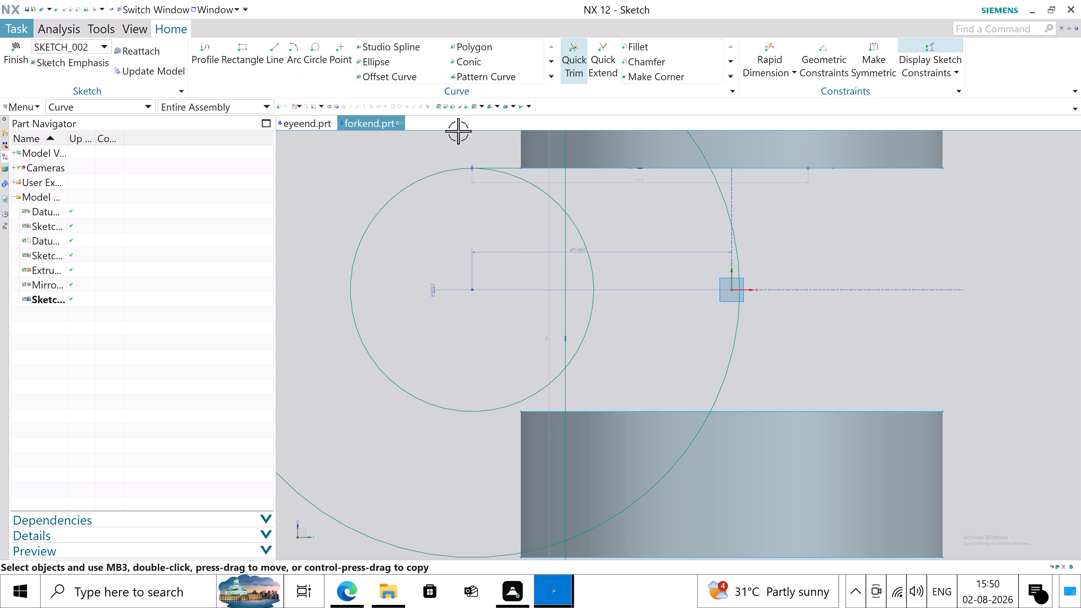
Draw a horizontal line about 14 mm long, tangent from the inner circle's bottom point along the lower ring's top edge.
left_click(268, 48)
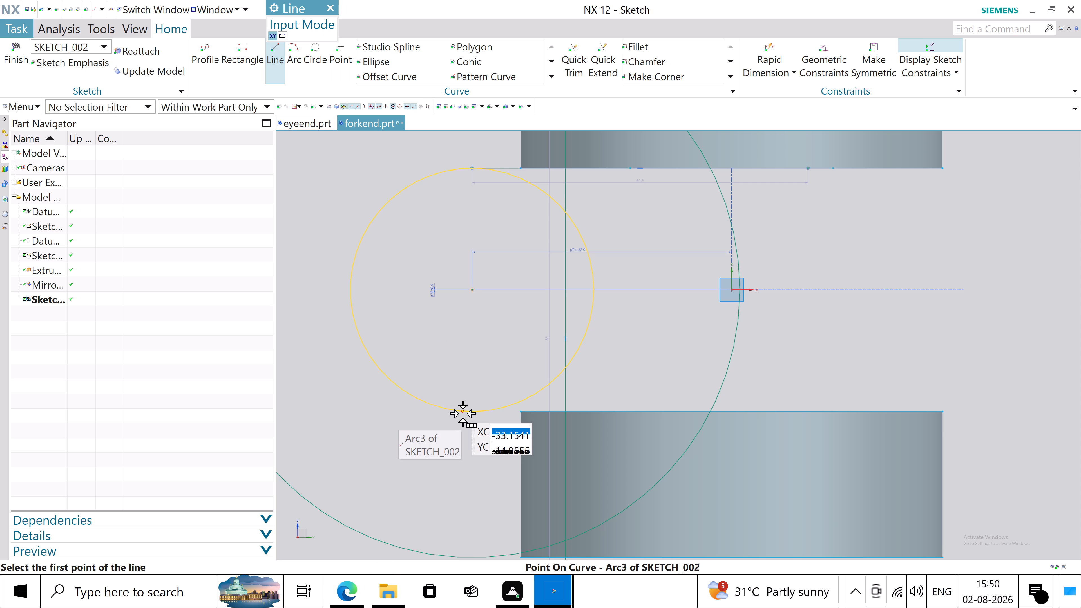
left_click(463, 413)
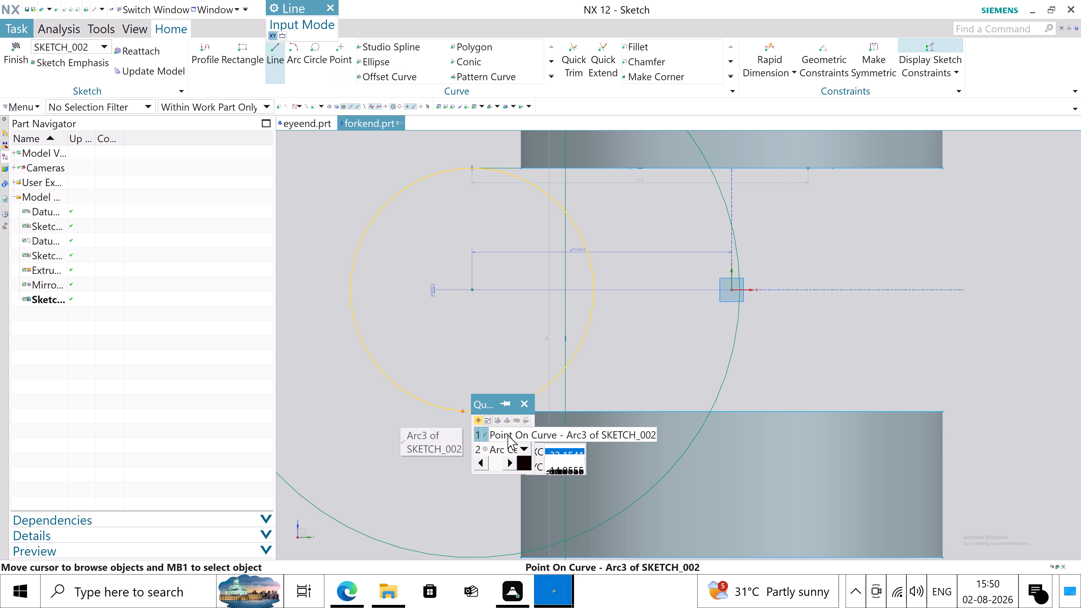
left_click(508, 435)
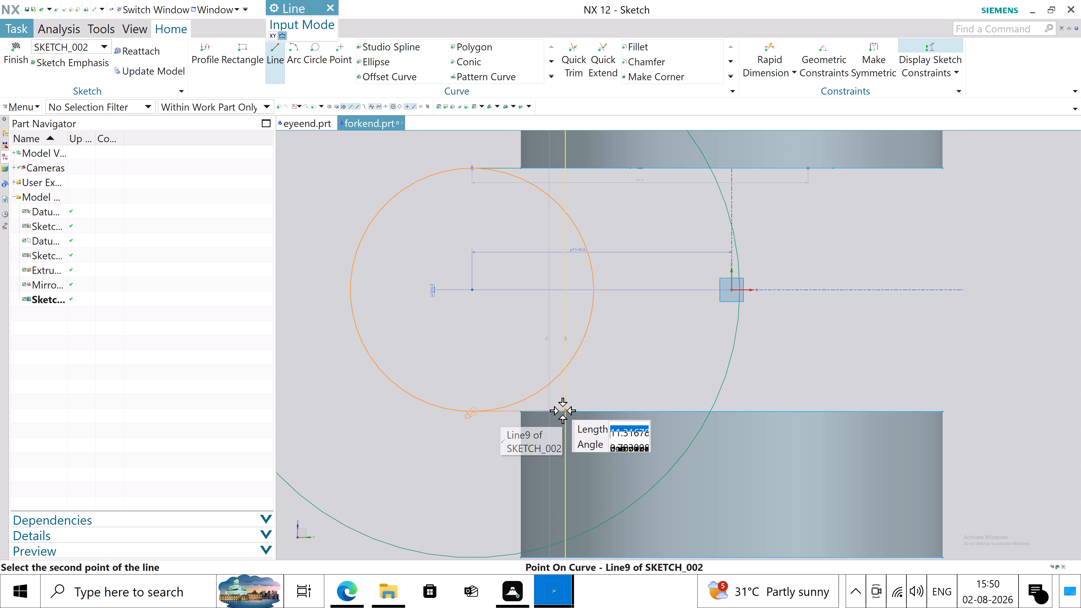
left_click(585, 412)
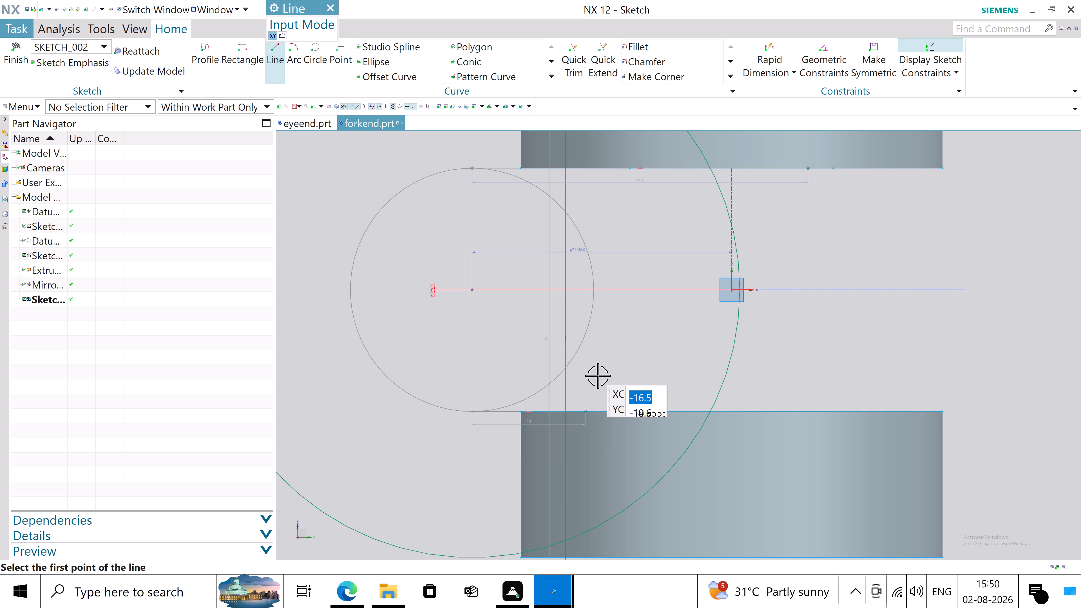
key("Escape")
key("Escape")
scroll(573, 347, "down", 3)
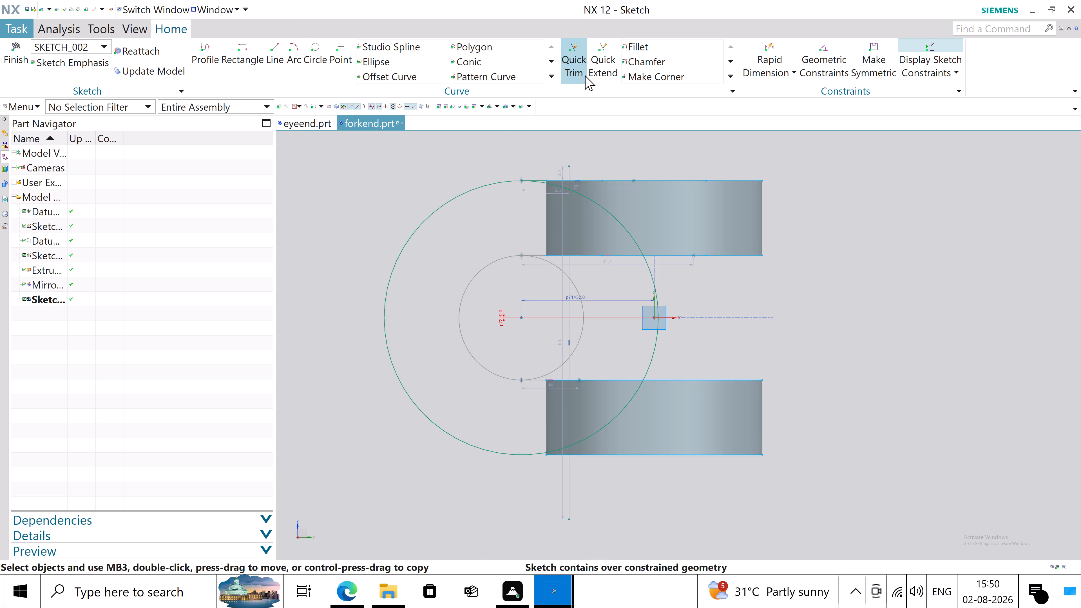
Trim off the vertical line's end above the upper ring with Quick Trim.
left_click(571, 61)
scroll(592, 157, "down", 1)
scroll(592, 157, "up", 2)
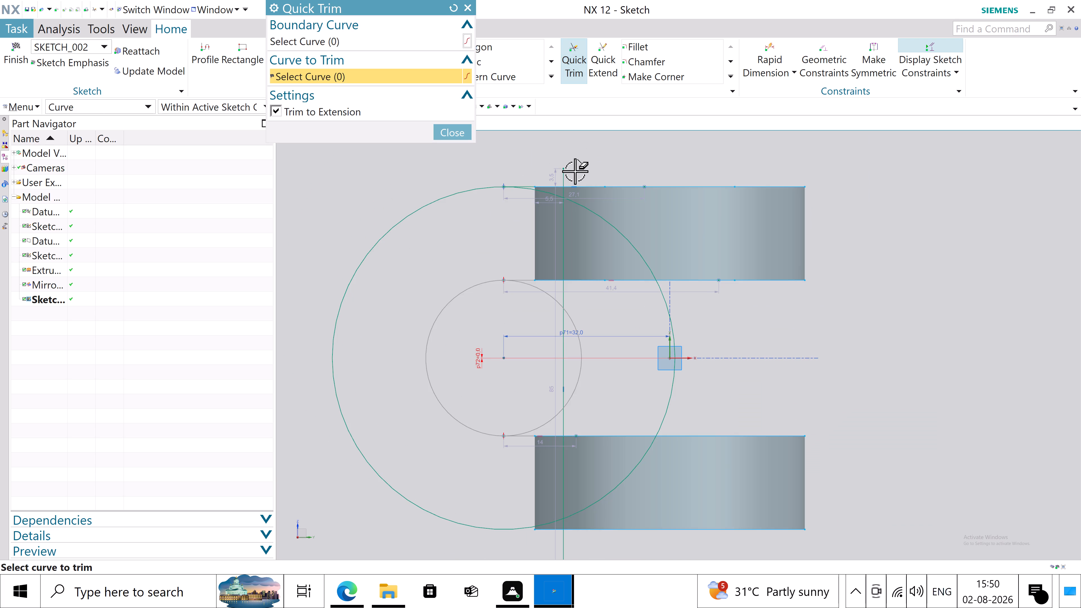
left_click(562, 174)
scroll(614, 174, "down", 2)
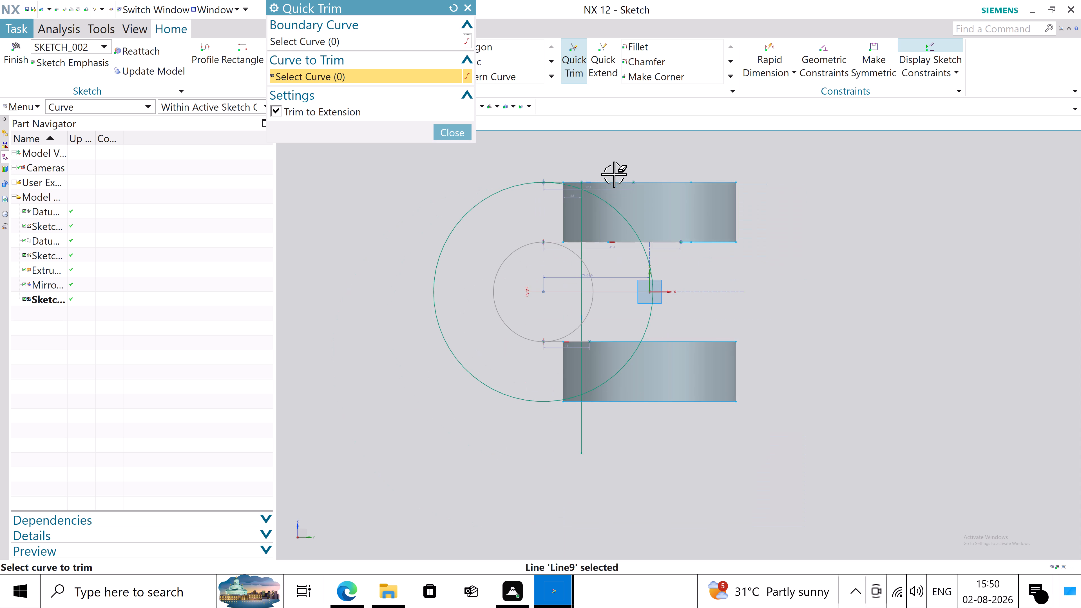
left_click(587, 443)
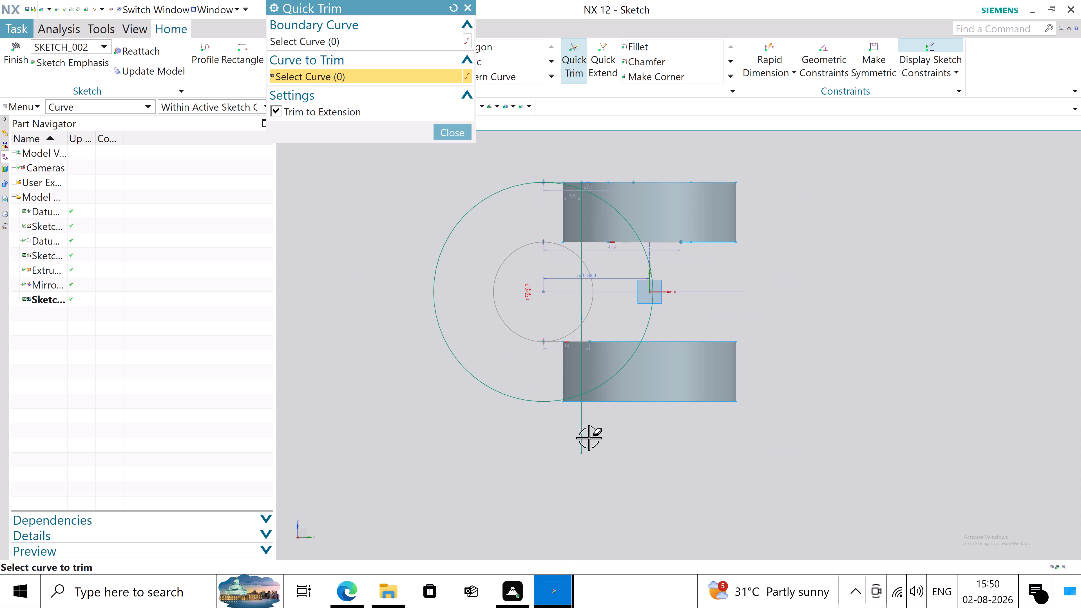
scroll(633, 394, "up", 3)
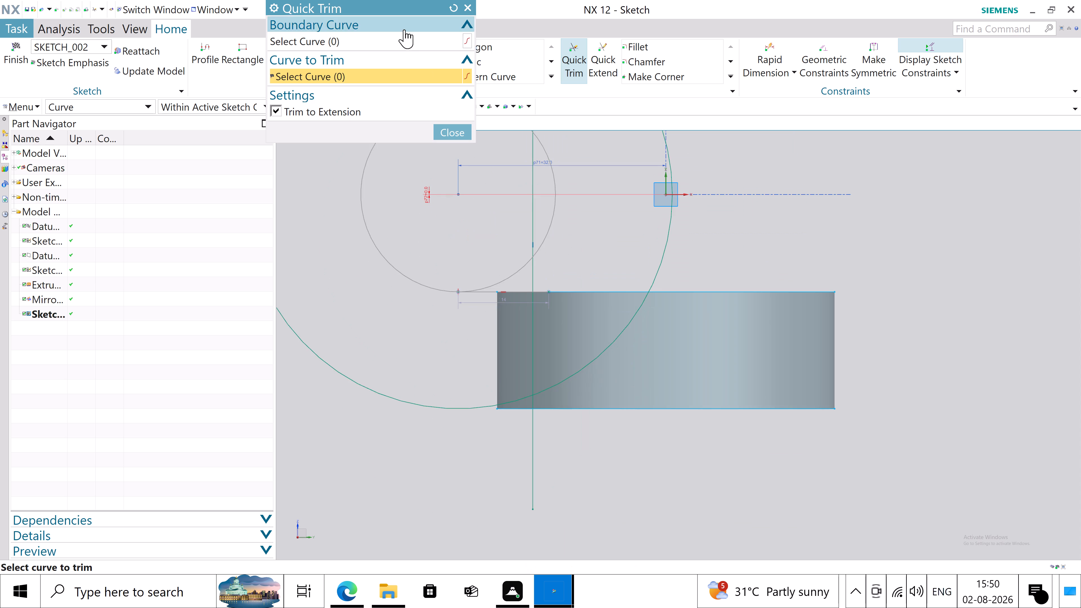
left_click(448, 131)
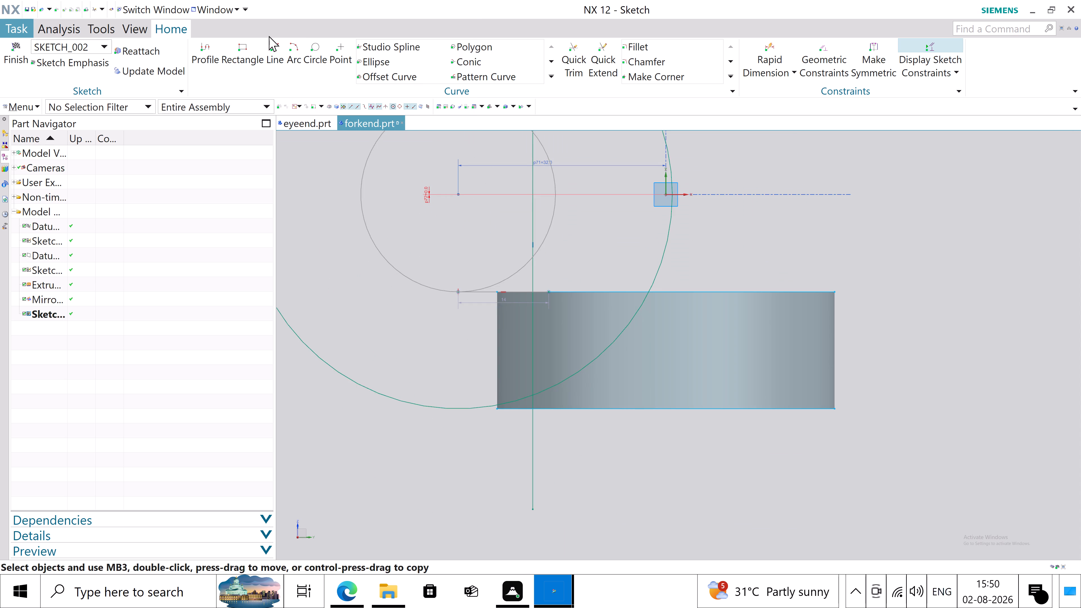
Draw a horizontal line about 15 mm long, tangent from the outer circle's bottom point along the lower ring's bottom edge.
left_click(272, 50)
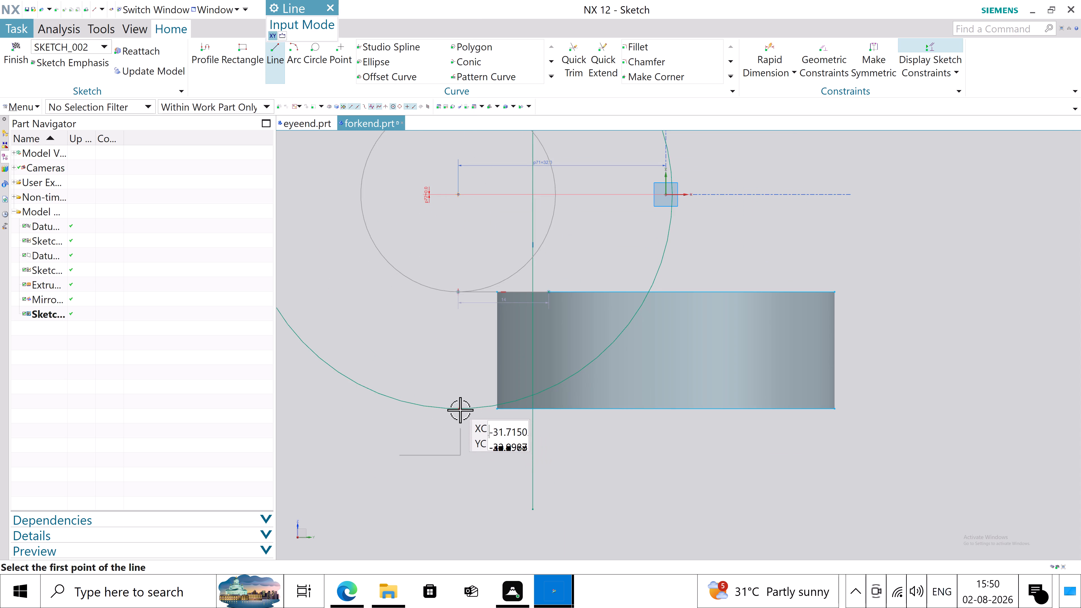
left_click(459, 410)
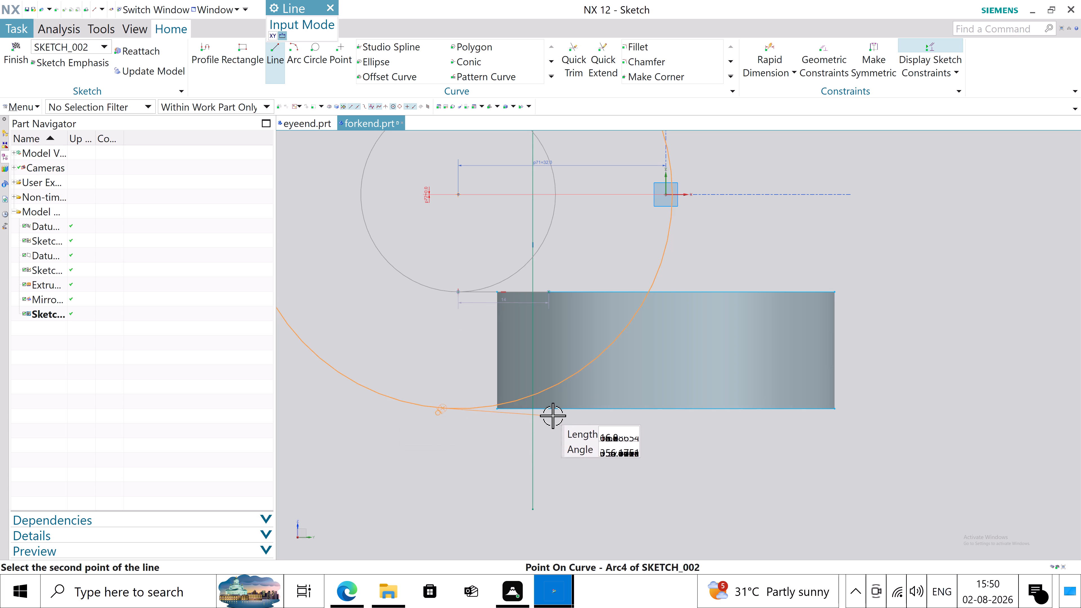
left_click(557, 410)
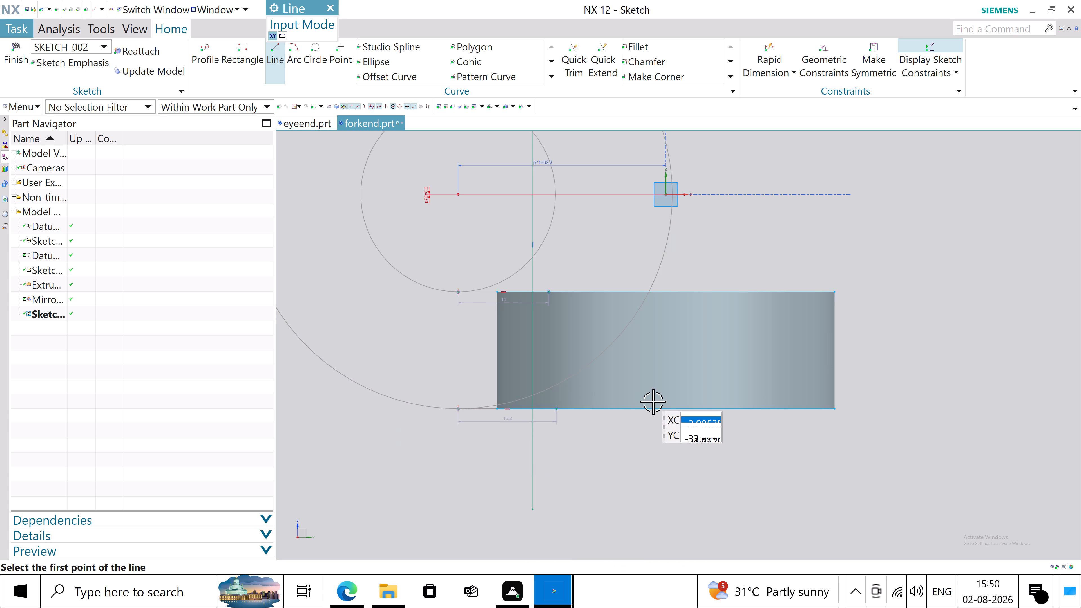
key("Escape")
key("Escape")
Quick Trim the vertical line's end below the lower ring and the bottom horizontal line's overhang past the vertical line.
scroll(517, 385, "up", 1)
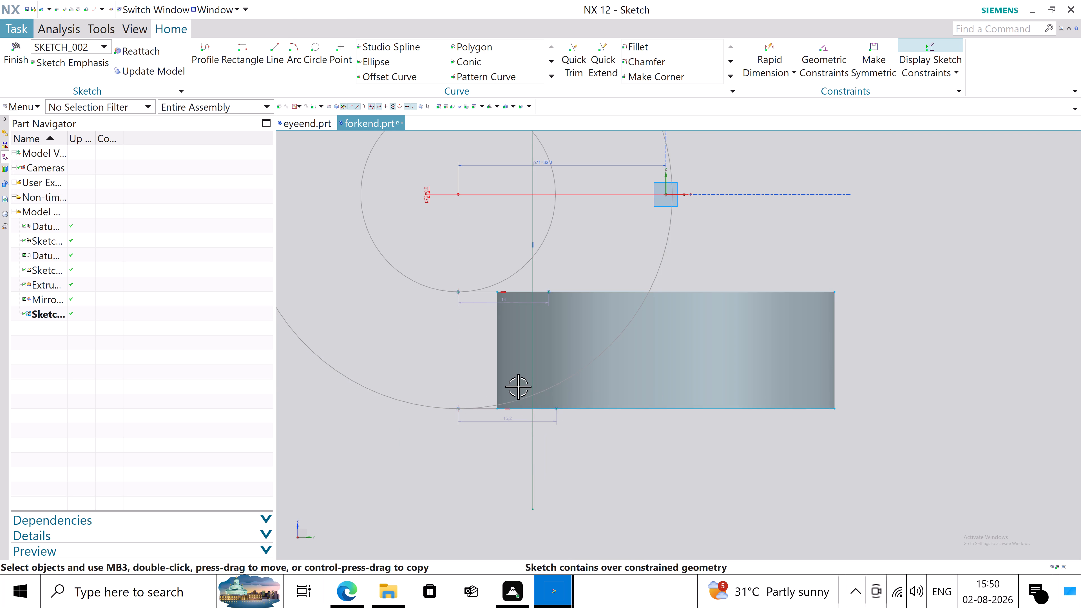
scroll(518, 386, "up", 1)
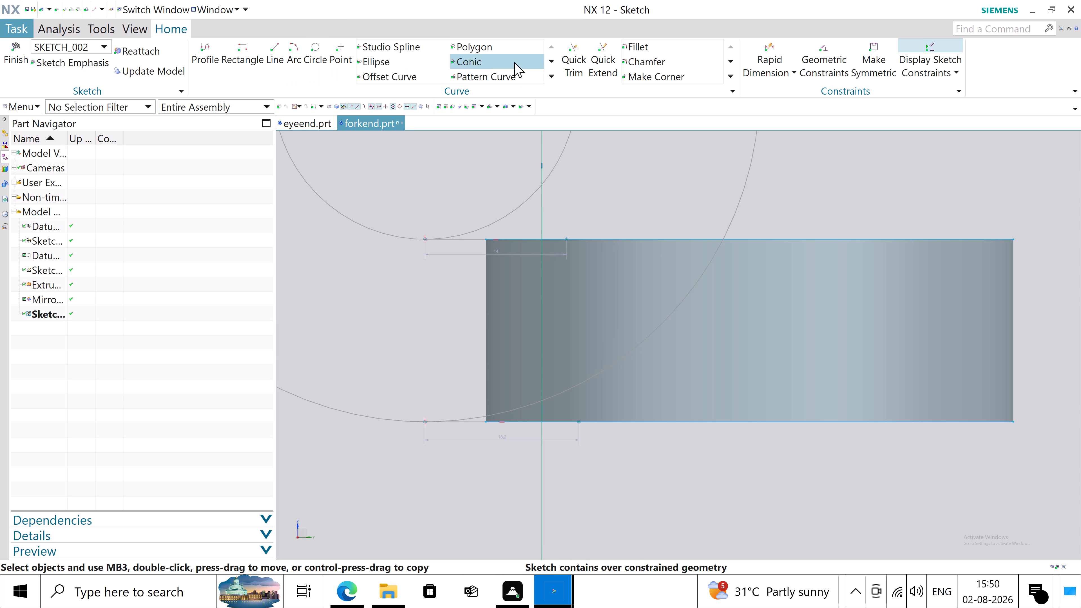
left_click(563, 65)
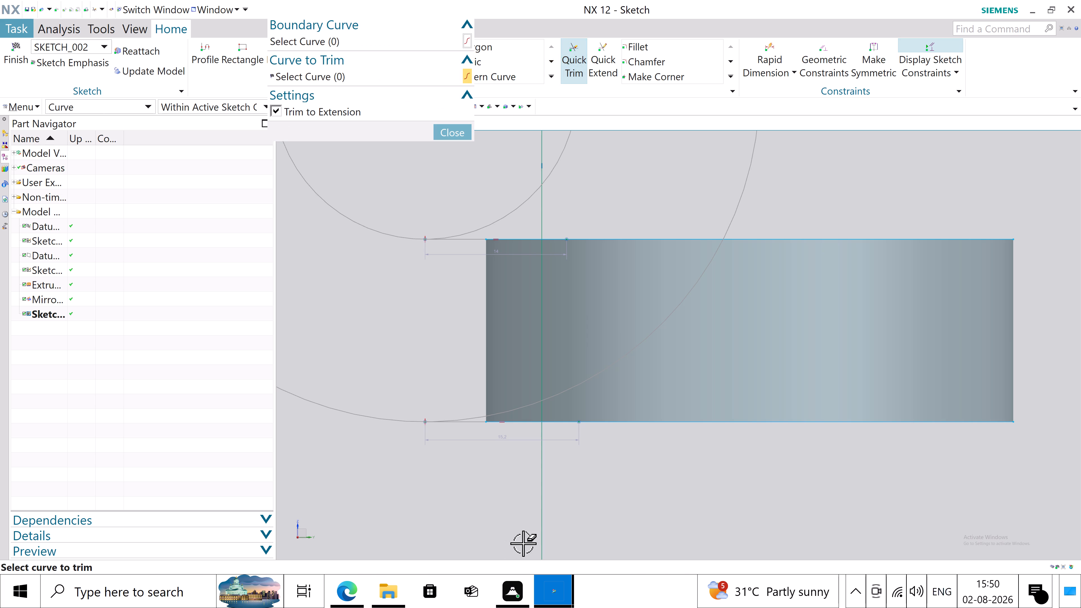
left_click(538, 540)
left_click(541, 536)
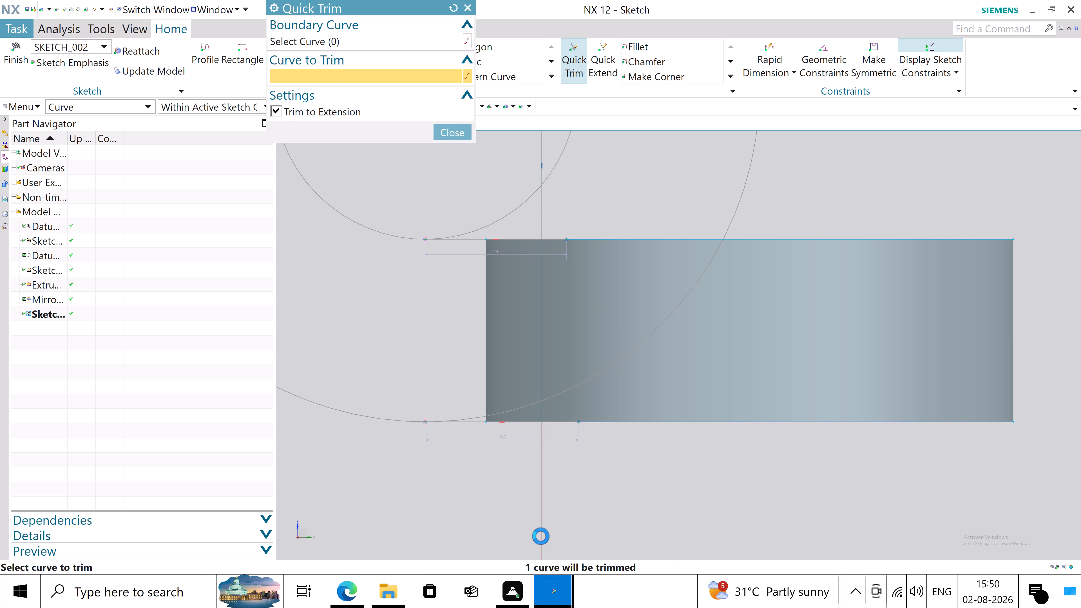
scroll(564, 417, "down", 1)
scroll(564, 416, "up", 2)
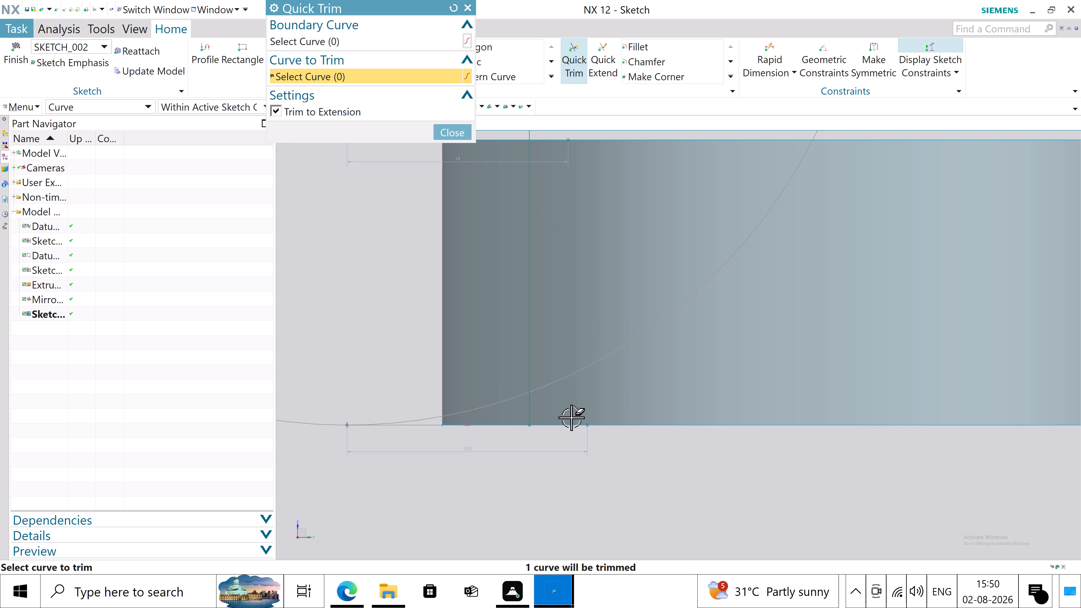
left_click(589, 426)
left_click(570, 428)
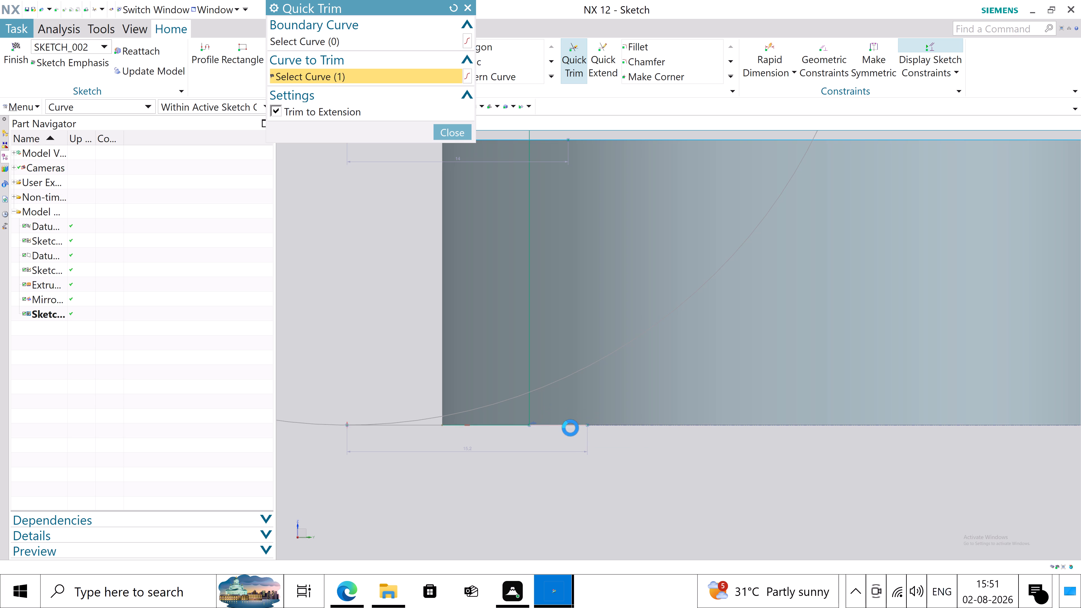
Trim the projected reference line on the lower ring's top edge between the vertical line and the outer circle.
scroll(549, 473, "down", 5)
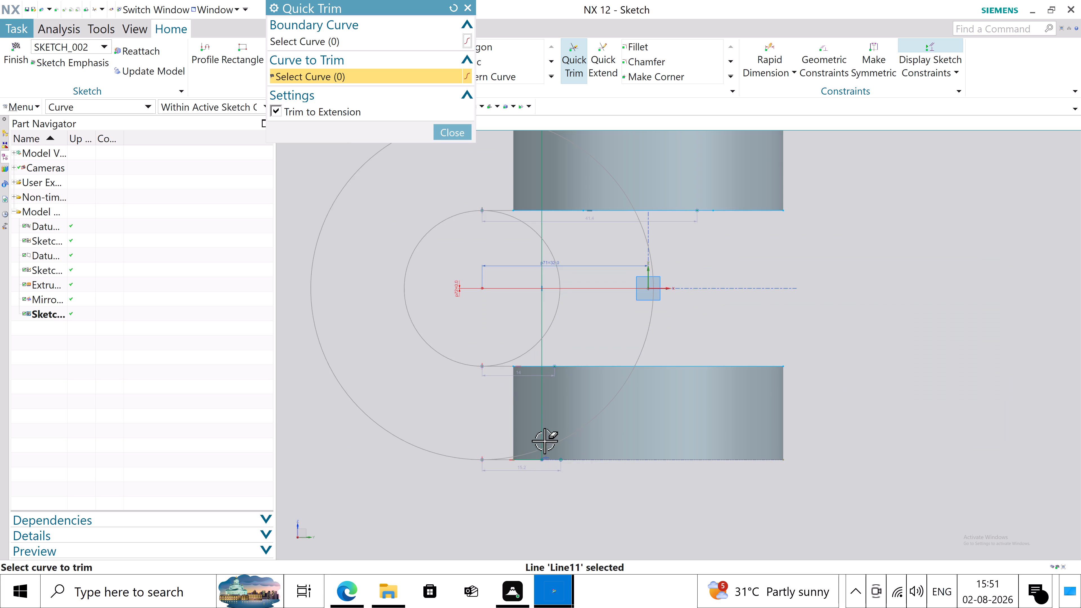
scroll(560, 414, "down", 2)
scroll(617, 191, "up", 3)
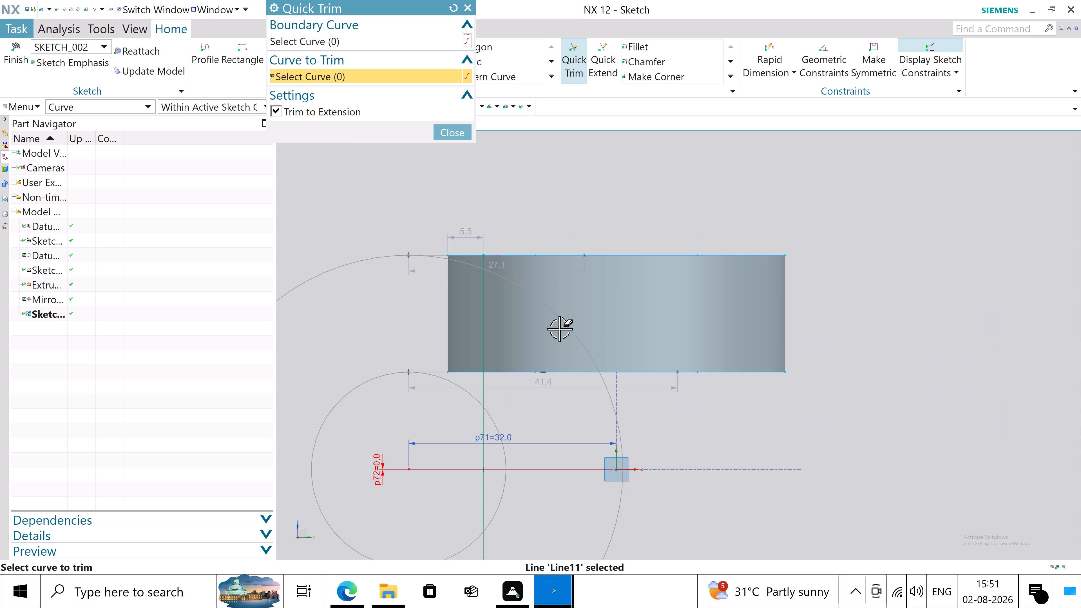
scroll(560, 326, "down", 2)
scroll(566, 489, "up", 2)
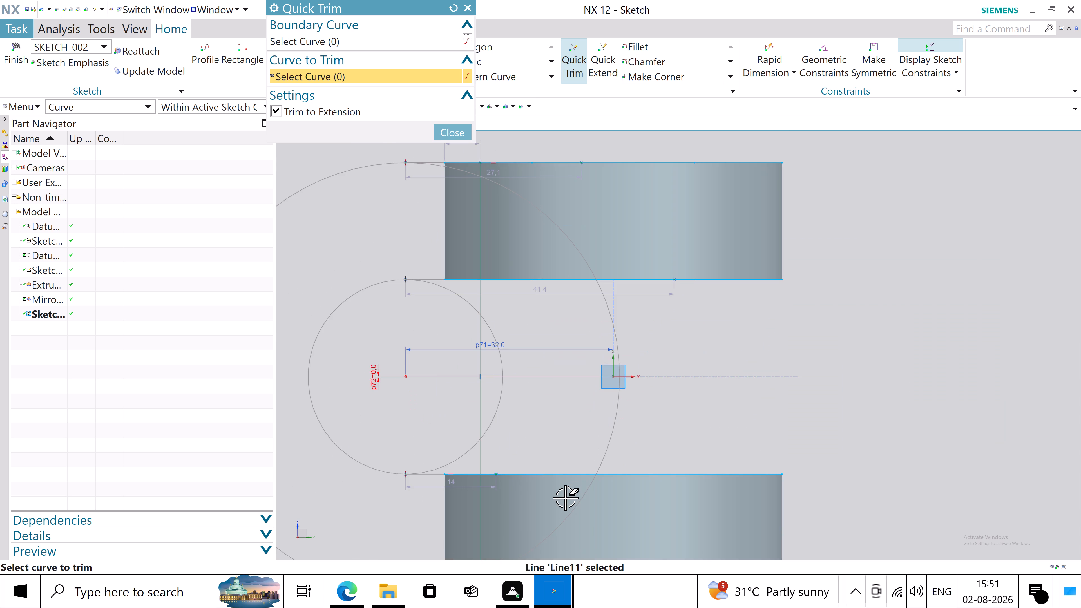
left_click(571, 475)
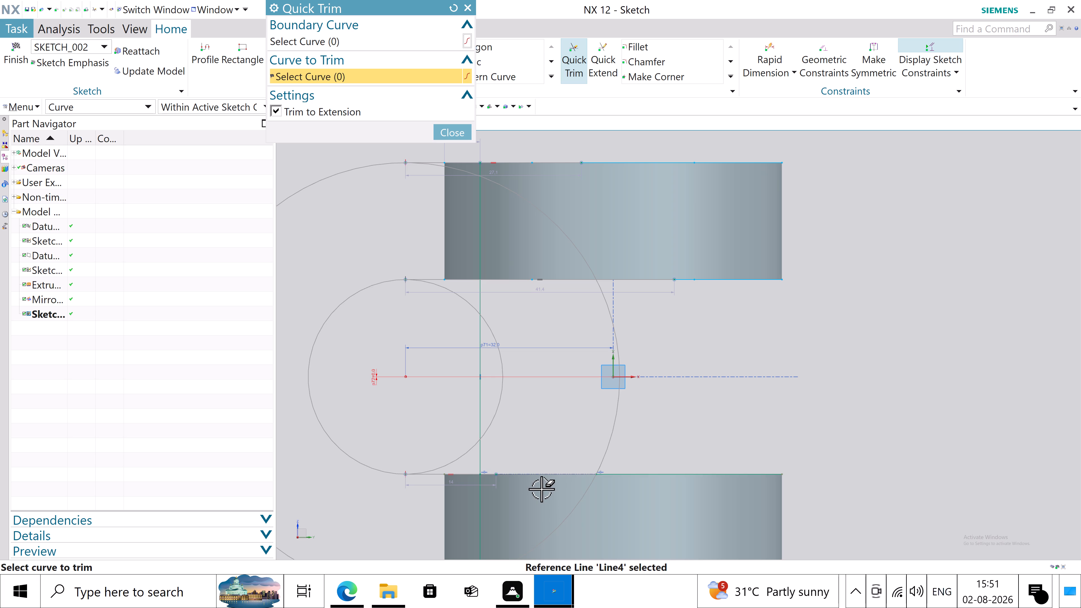
Trim away the inner circle's half facing the rings, keeping the semicircle that joins the two inner tangent lines.
scroll(529, 488, "up", 3)
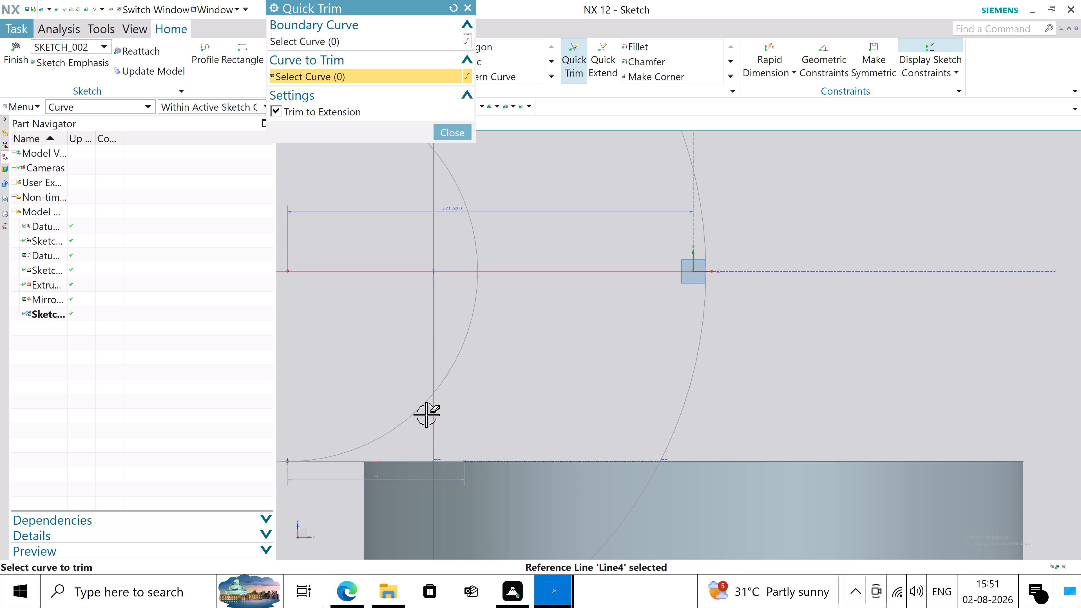
left_click(399, 421)
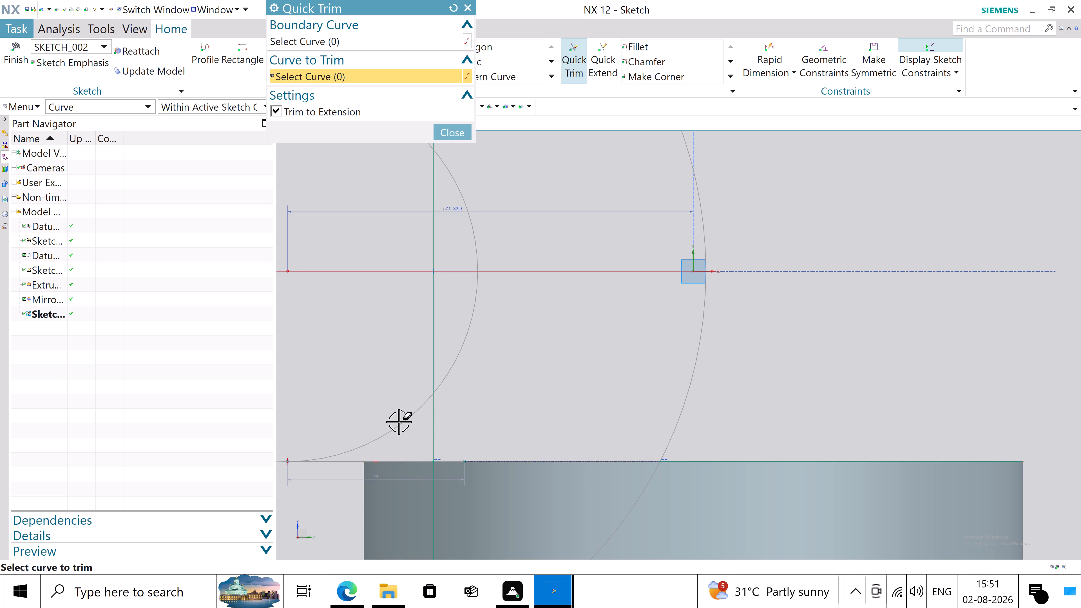
left_click(397, 430)
scroll(397, 430, "down", 4)
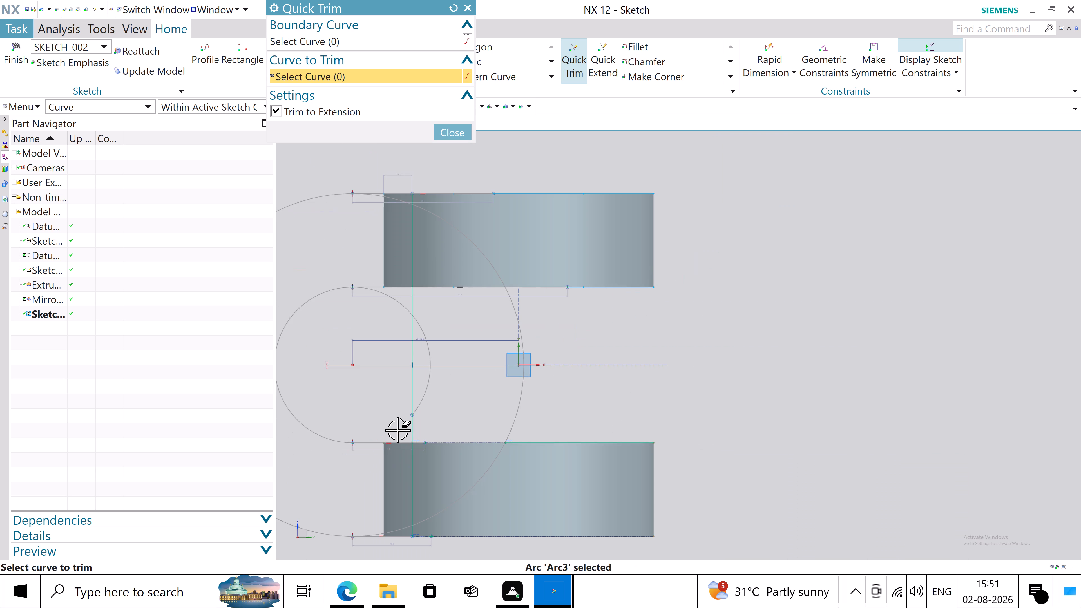
left_click(420, 401)
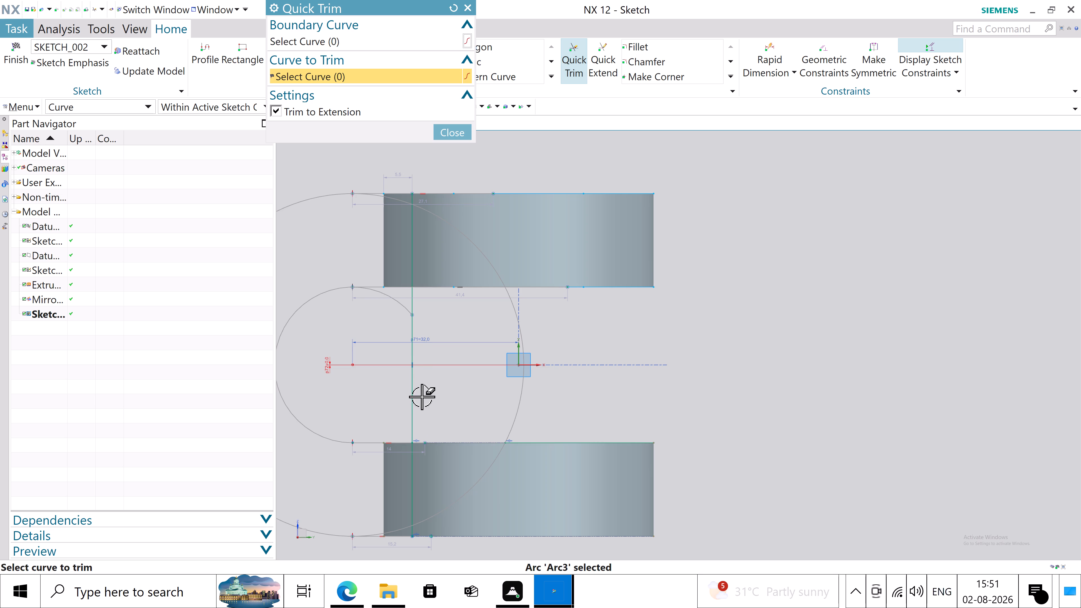
left_click(393, 300)
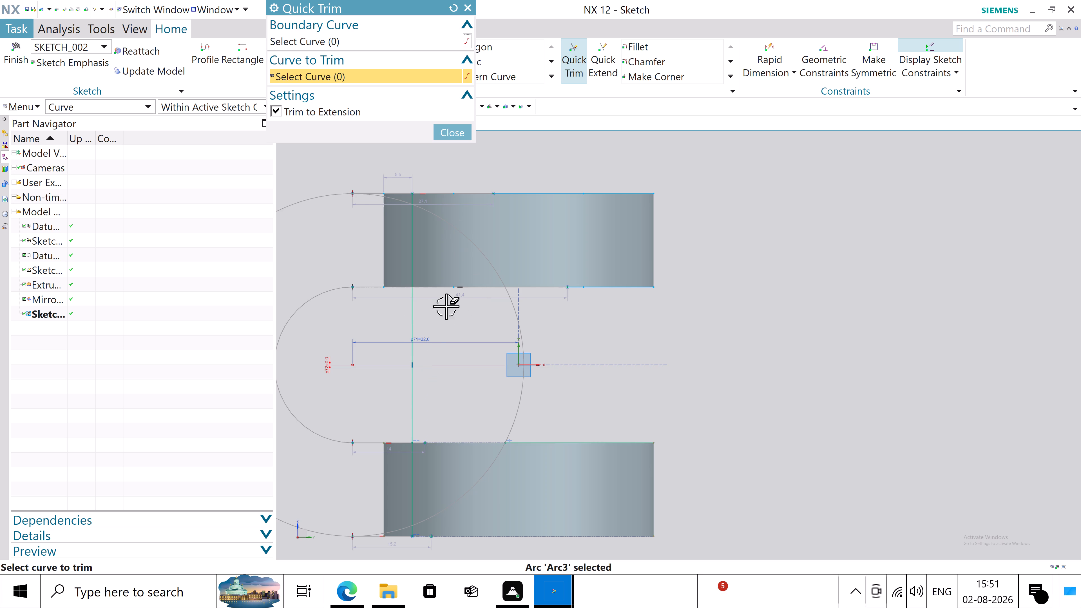
Trim the upper ring's projected top edge beyond the vertical line, accepting the loss of the recipe curve's associativity.
scroll(426, 183, "up", 4)
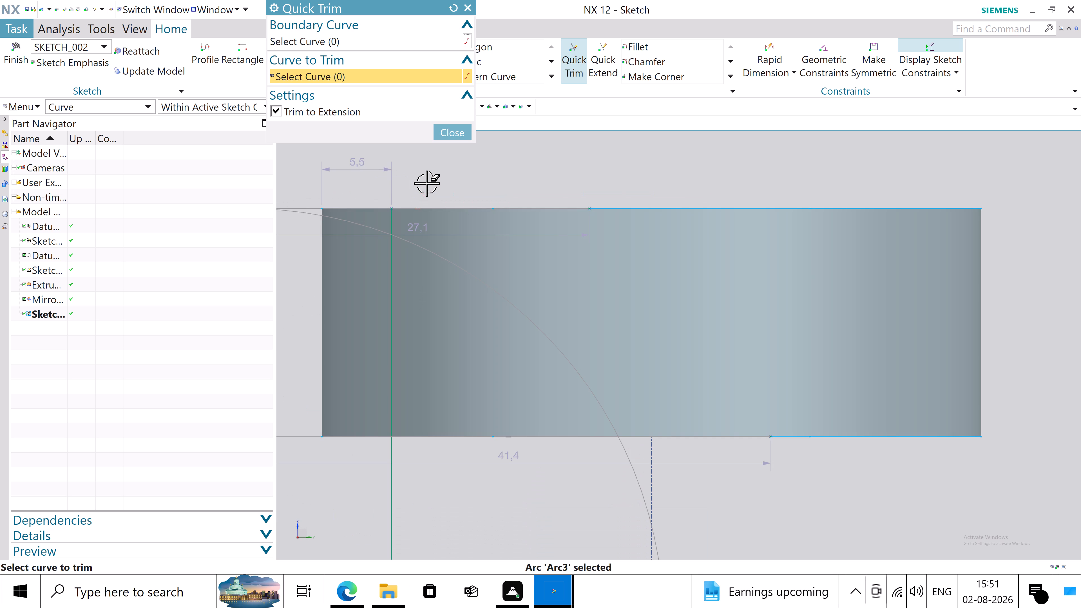
left_click(696, 210)
scroll(696, 210, "down", 2)
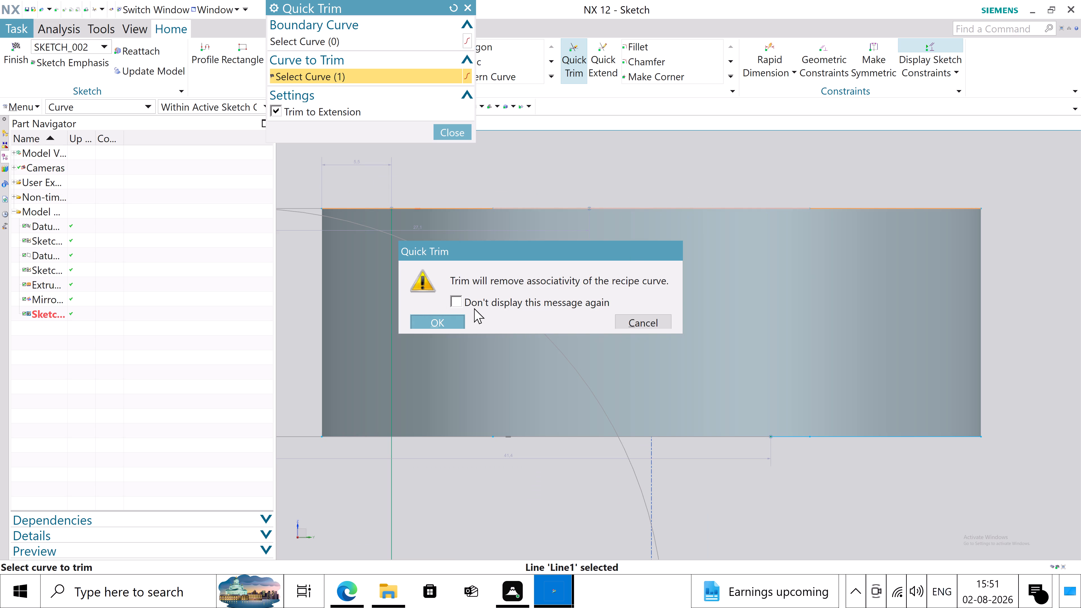
left_click(454, 321)
scroll(591, 269, "down", 5)
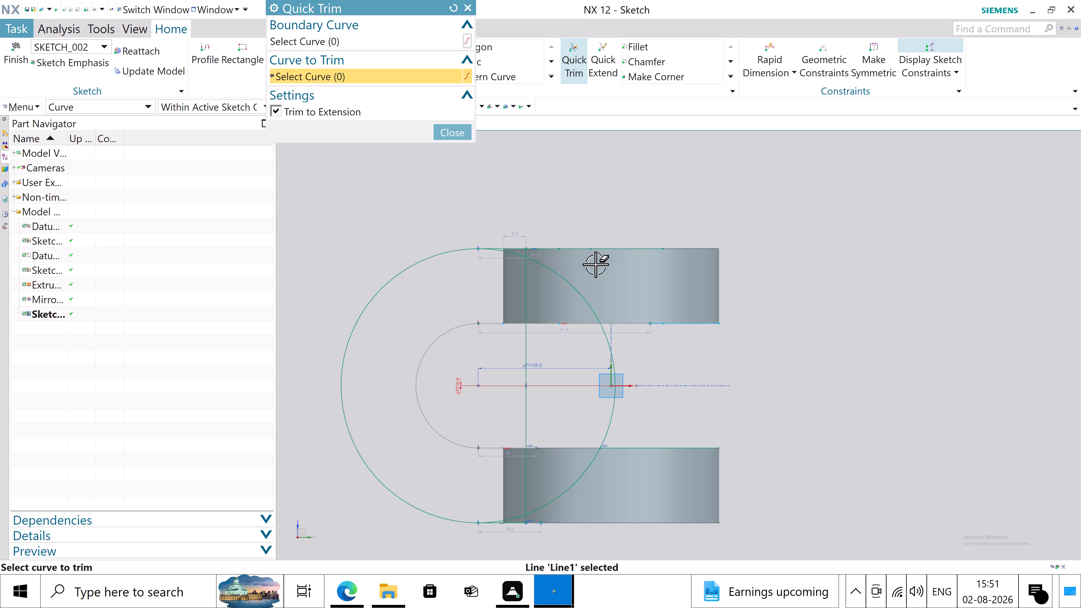
left_click(621, 250)
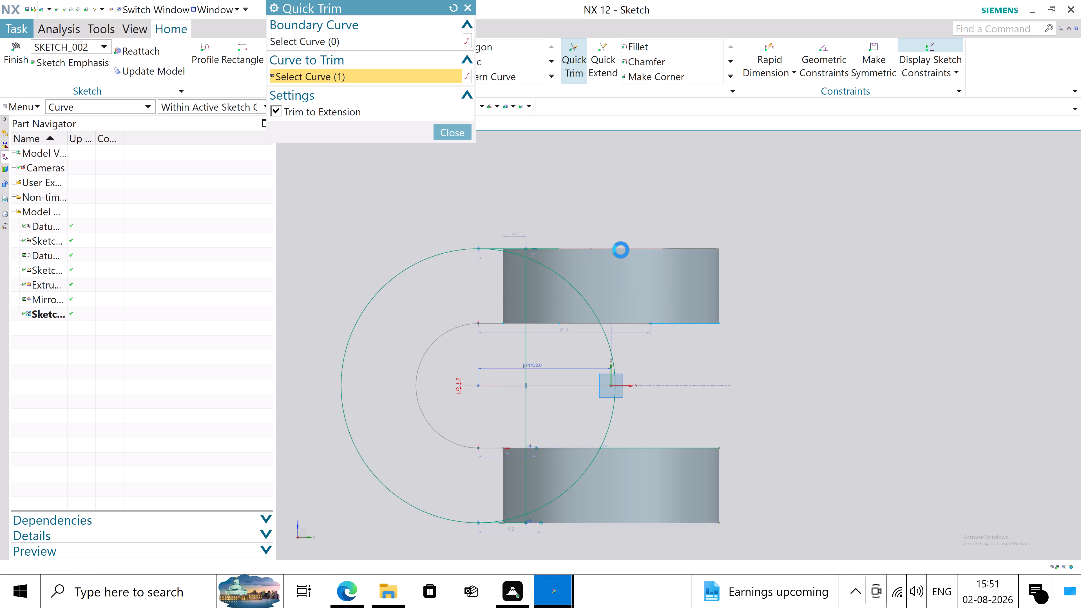
Trim the top horizontal tangent line's overhang past the vertical line.
scroll(563, 242, "up", 3)
scroll(529, 261, "up", 2)
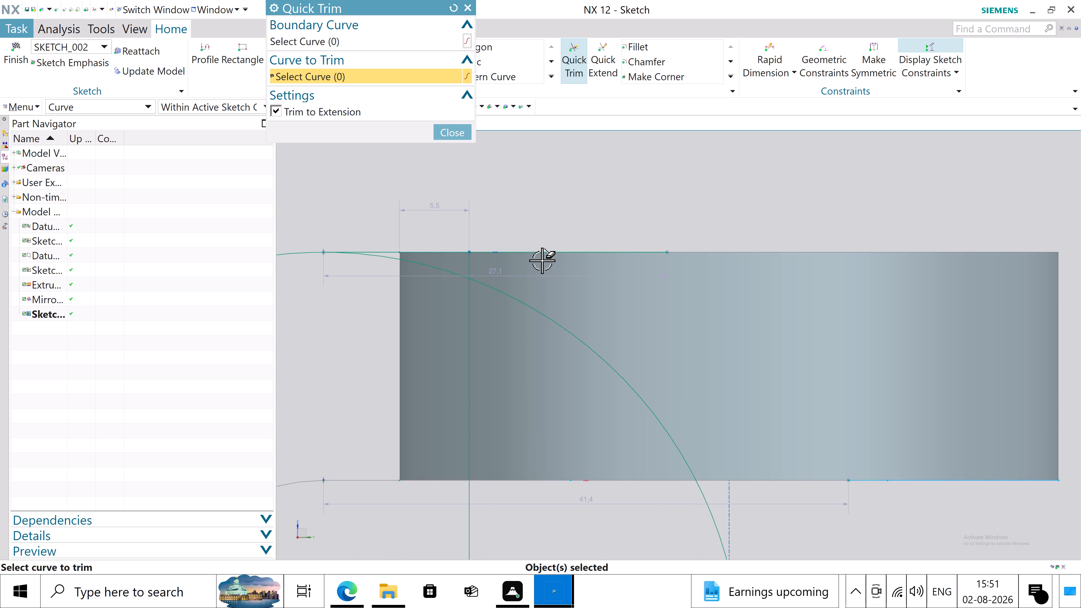
left_click(542, 254)
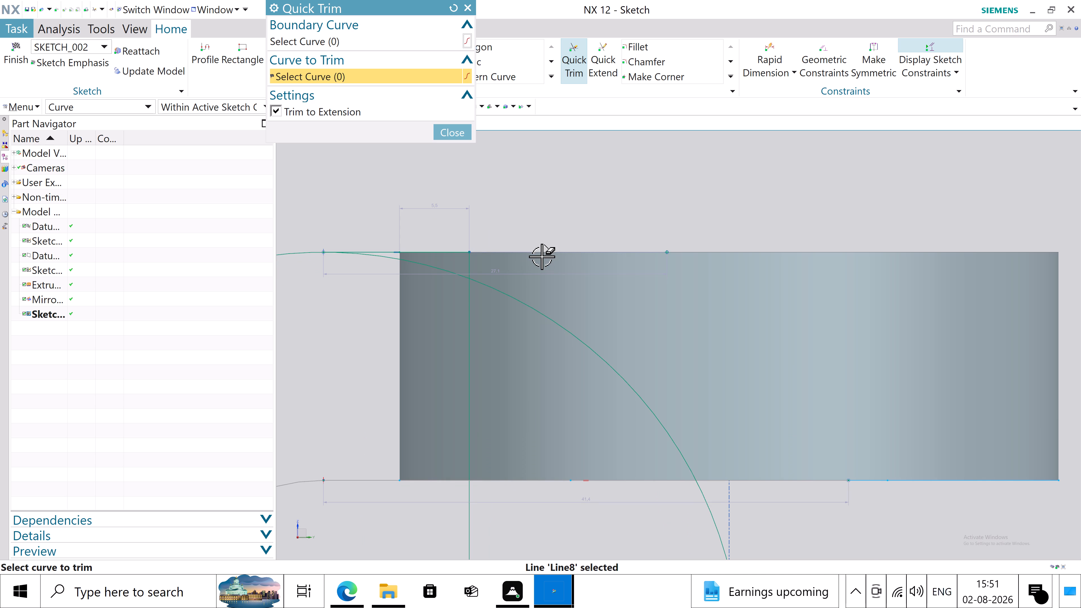
Trim away the outer circle's half facing the rings, keeping the semicircle that joins the two outer tangent lines.
scroll(542, 256, "down", 3)
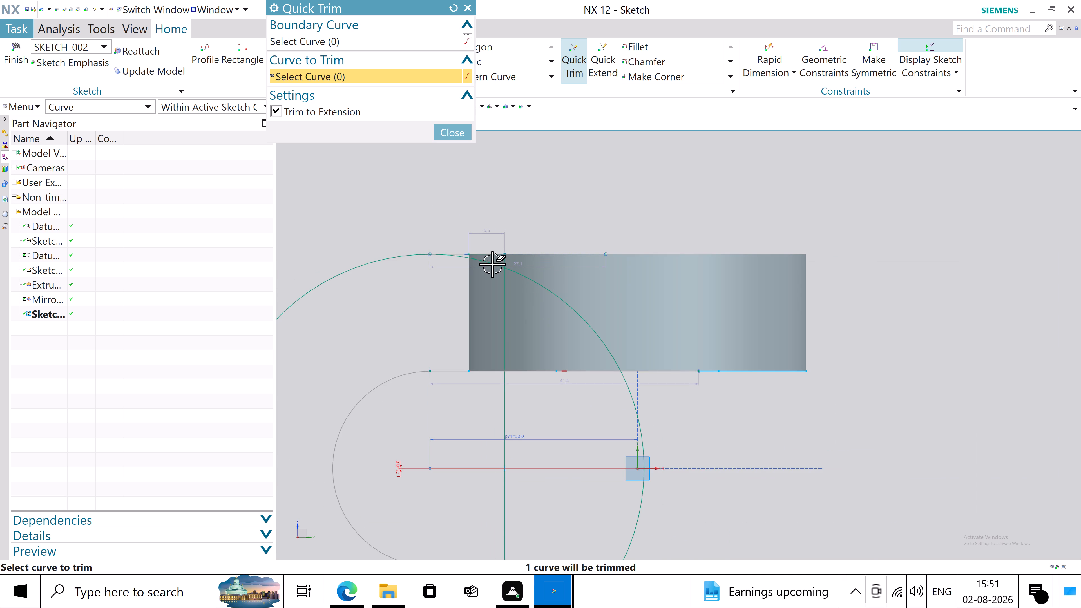
left_click(485, 264)
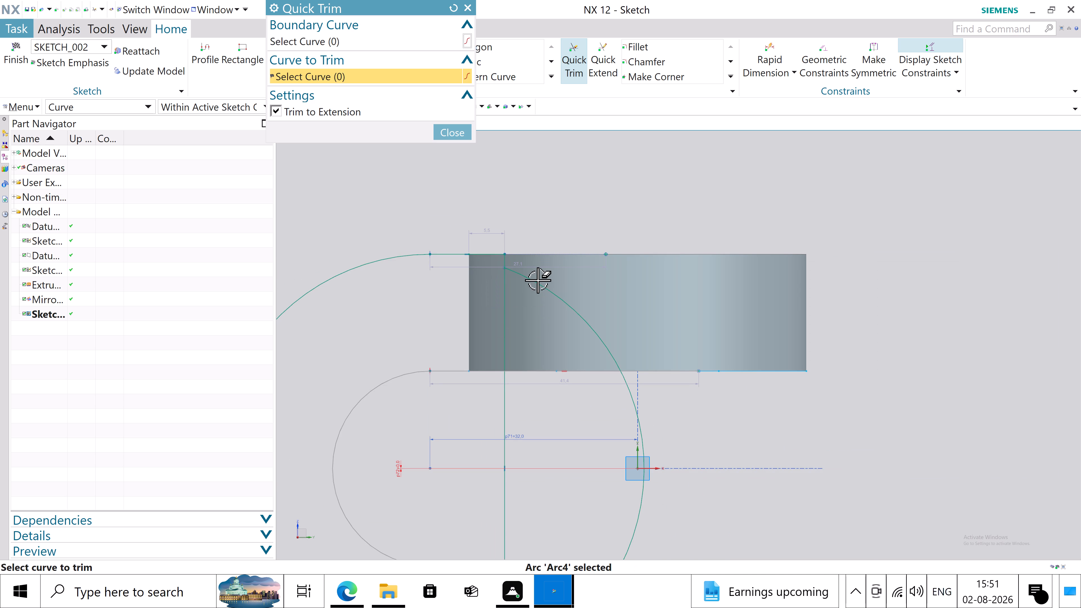
left_click(541, 283)
scroll(573, 226, "down", 3)
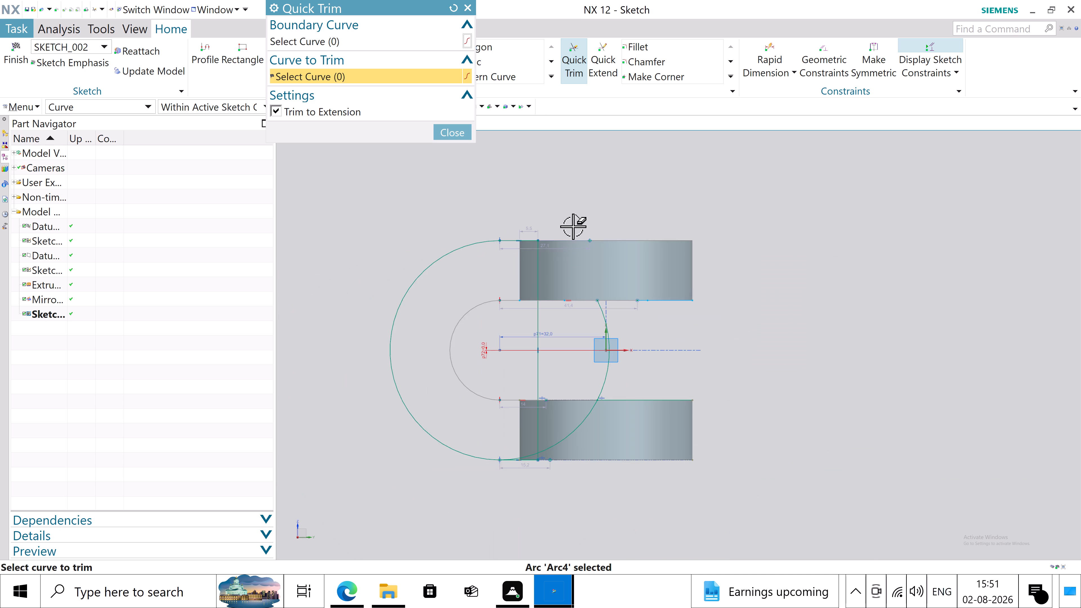
scroll(602, 326, "up", 3)
left_click(605, 304)
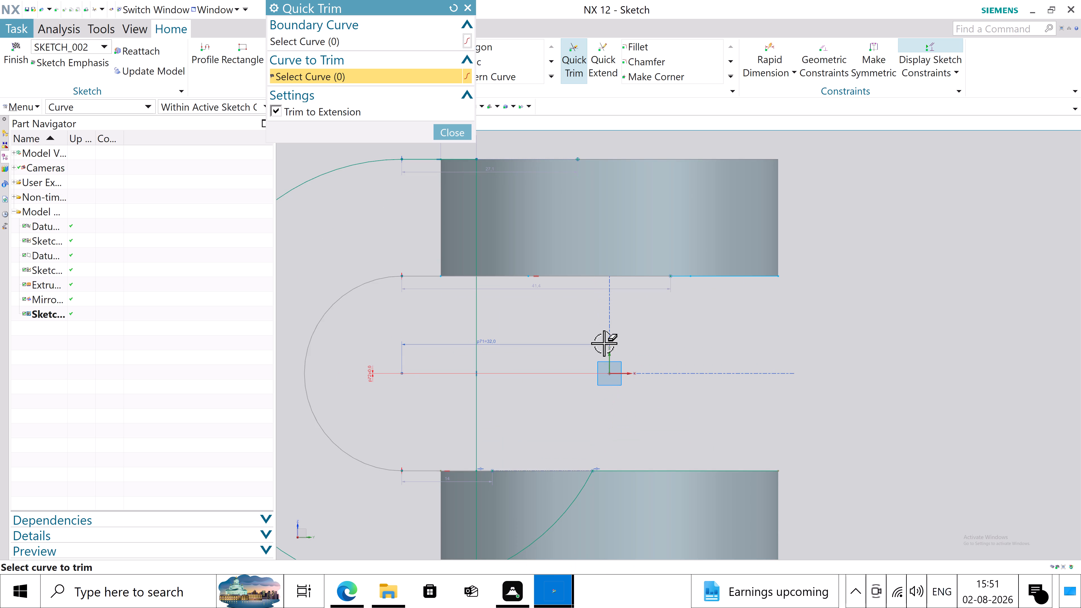
scroll(537, 330, "down", 3)
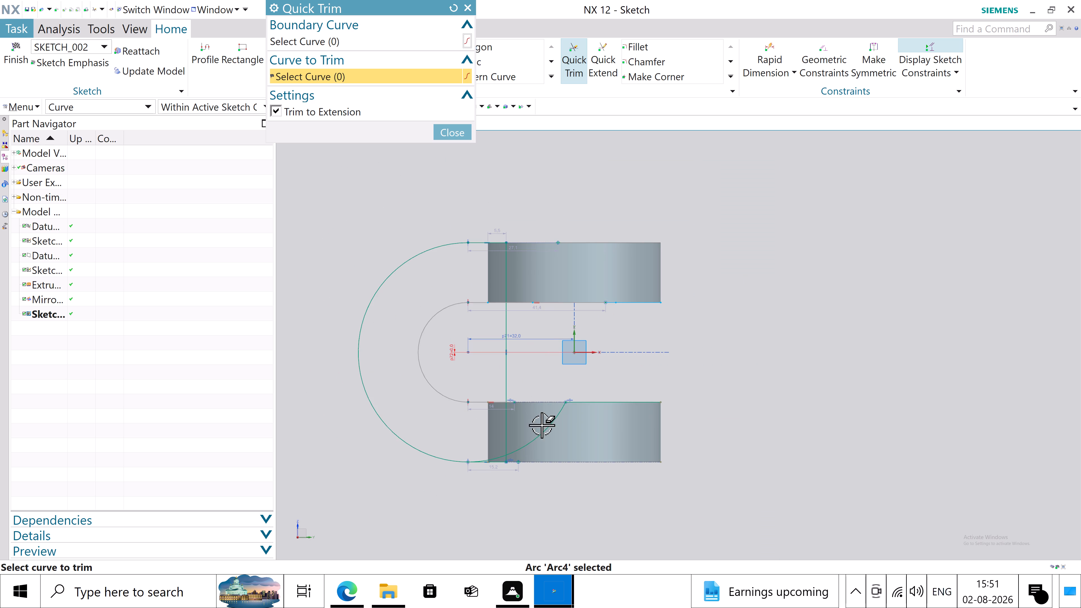
left_click(546, 431)
scroll(519, 458, "up", 4)
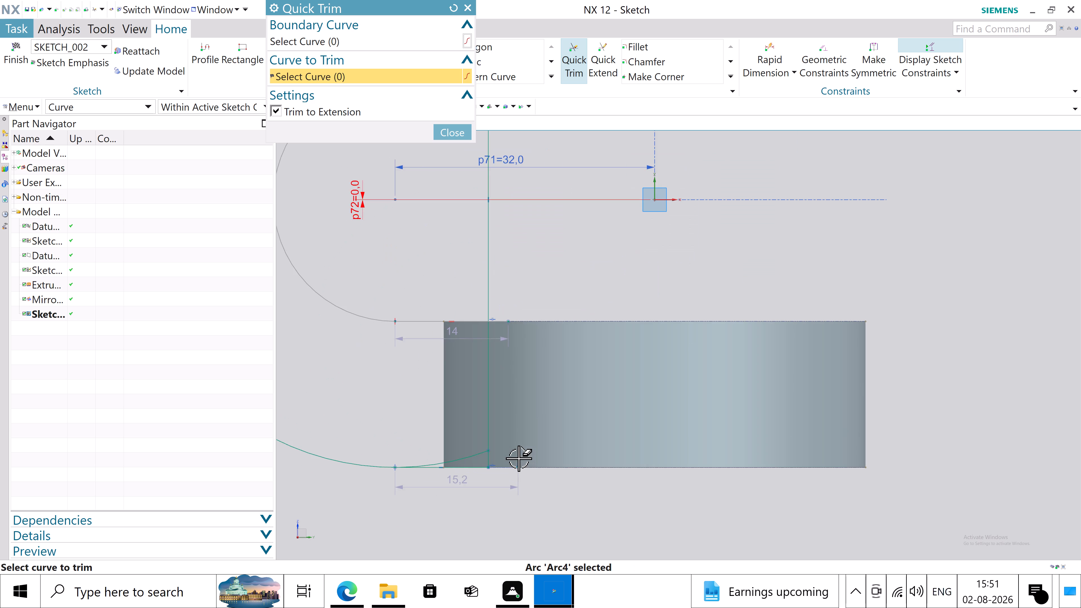
left_click(464, 457)
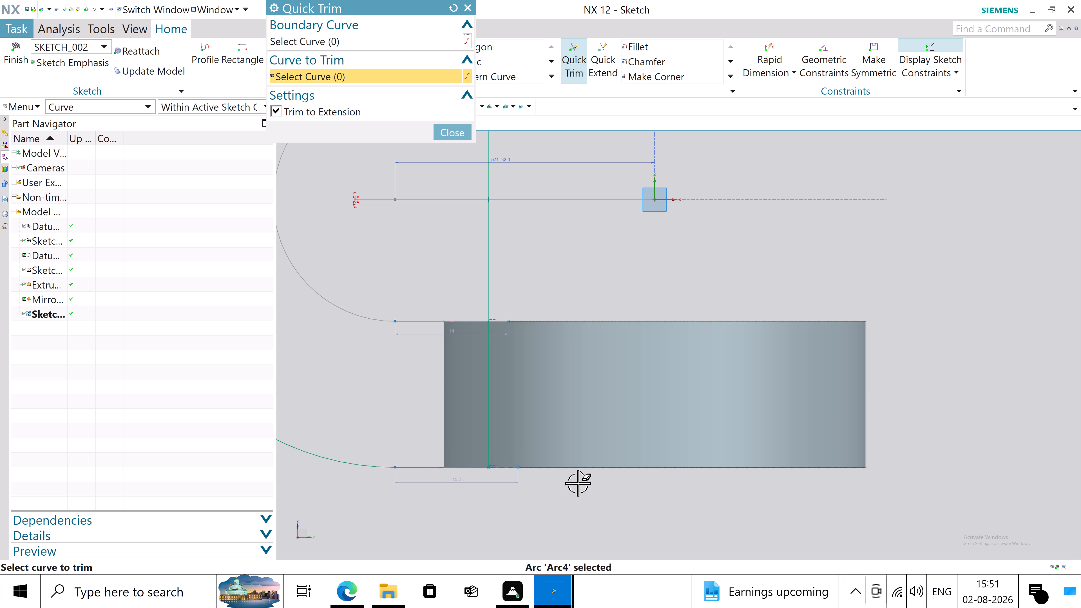
scroll(528, 475, "up", 4)
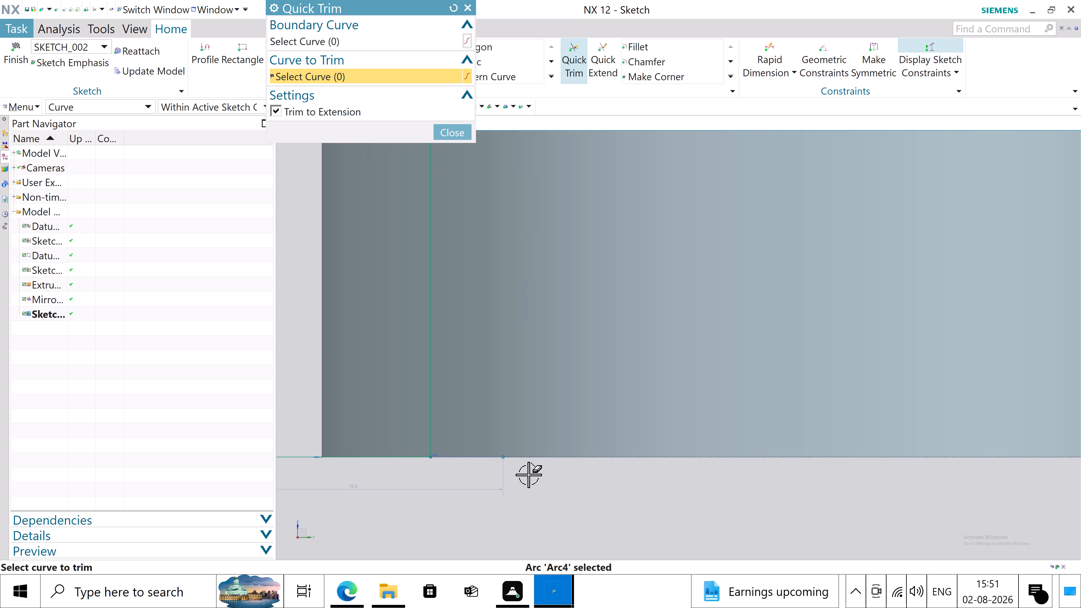
scroll(528, 475, "down", 6)
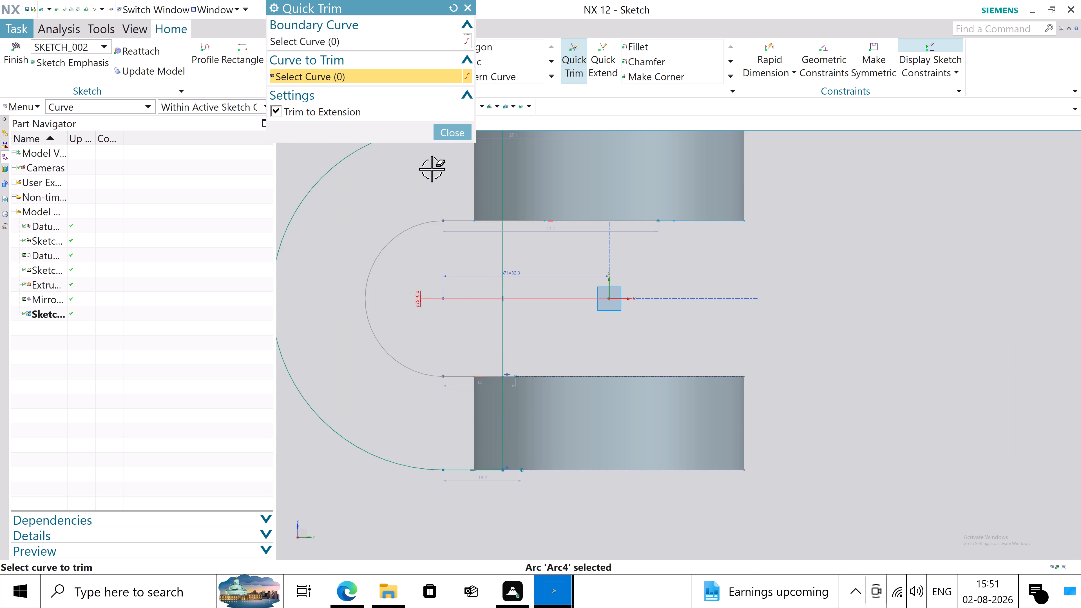
left_click(450, 137)
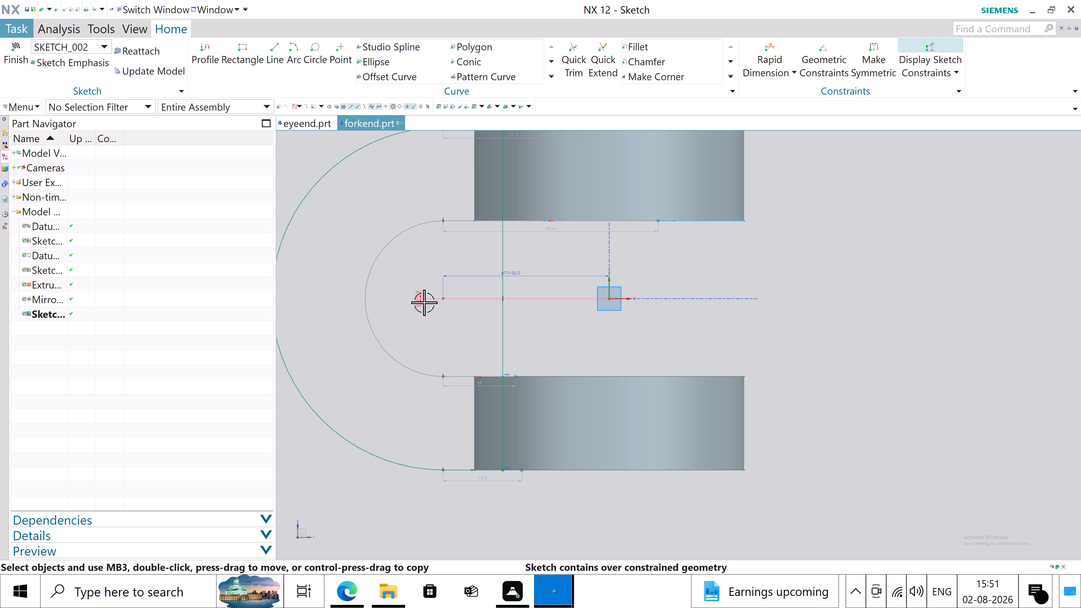
Delete the over-constraining dimension at the arcs' centre.
left_click(422, 301)
key("Delete")
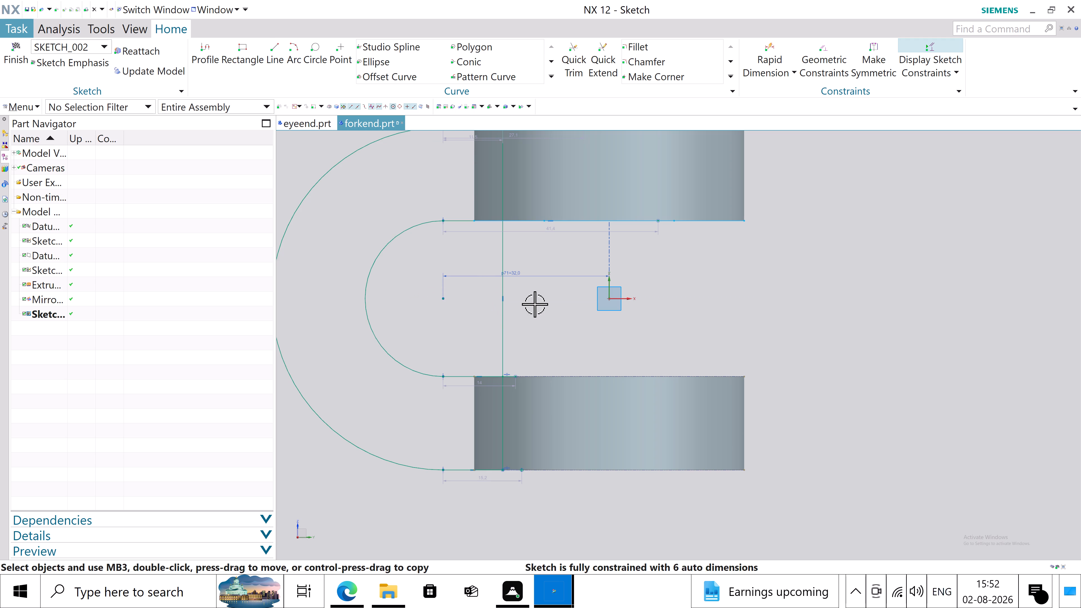
Trim the upper inner tangent line's overhang past the vertical line along the upper ring's bottom edge.
left_click(584, 55)
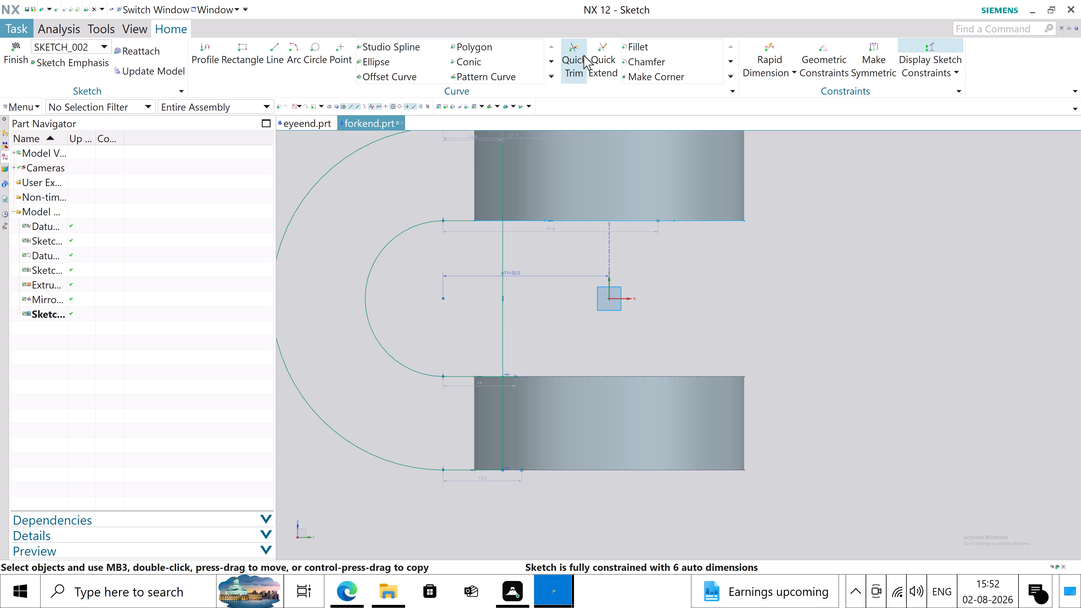
left_click(636, 223)
scroll(625, 273, "down", 3)
scroll(575, 166, "up", 4)
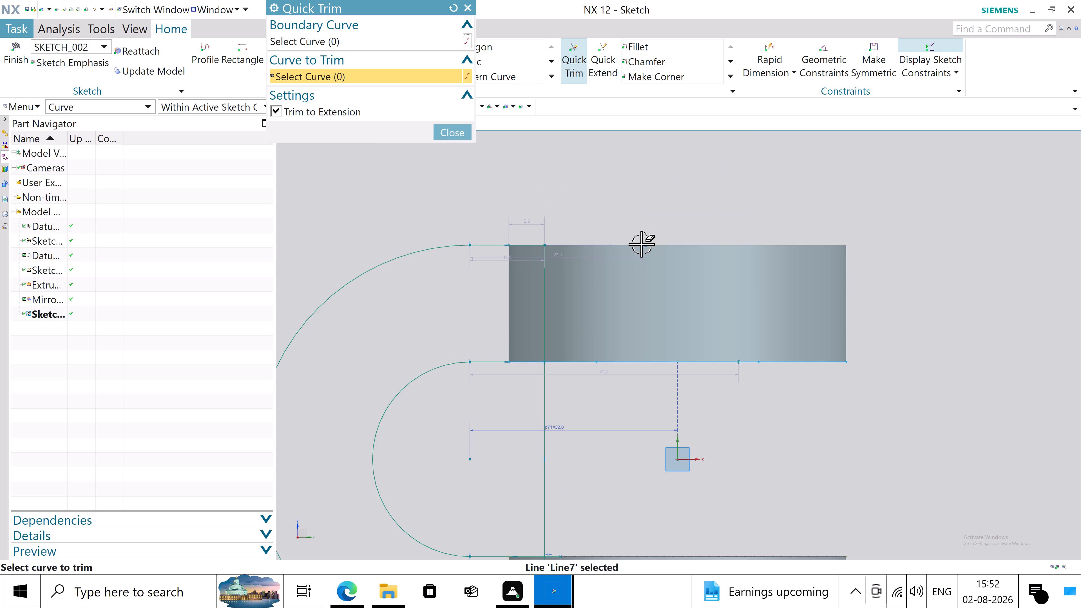
left_click(624, 244)
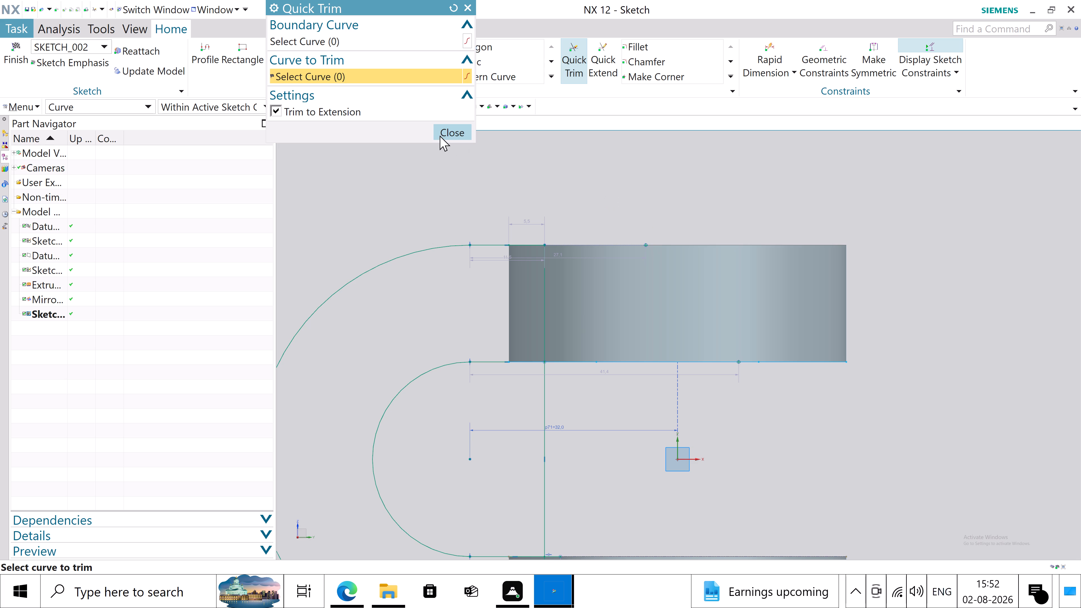
left_click(440, 136)
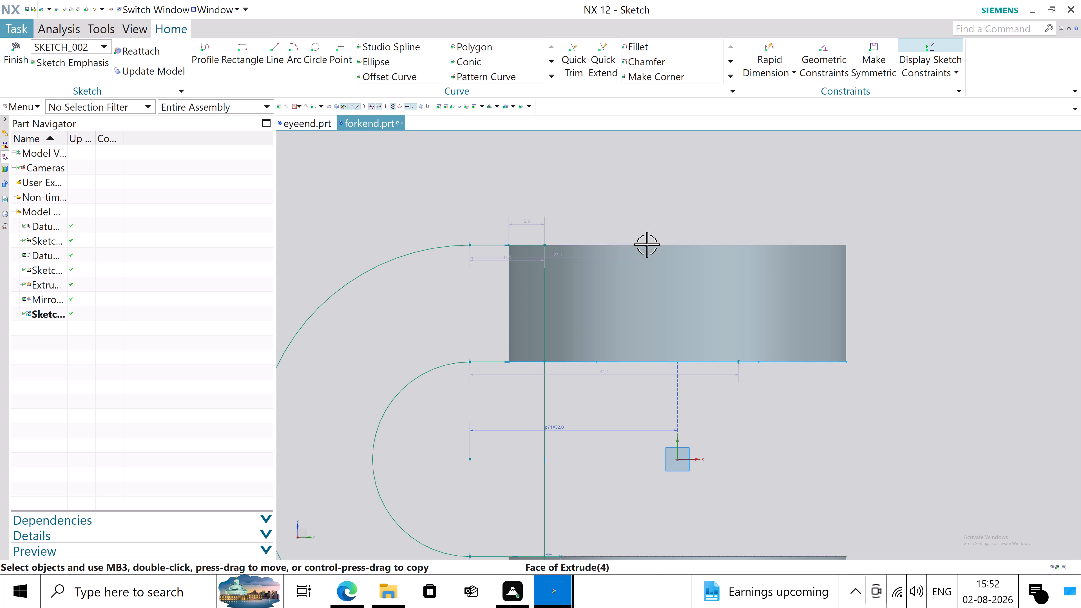
Delete the leftover point and its Point on Curve constraint on the upper ring's top edge, beyond the vertical line.
left_click(646, 244)
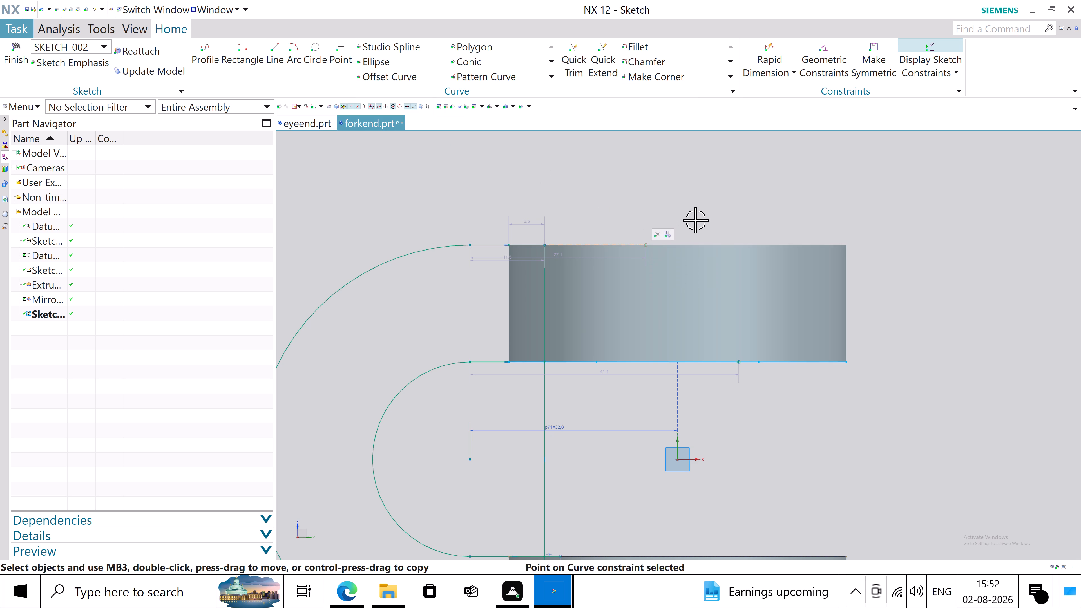
key("Delete")
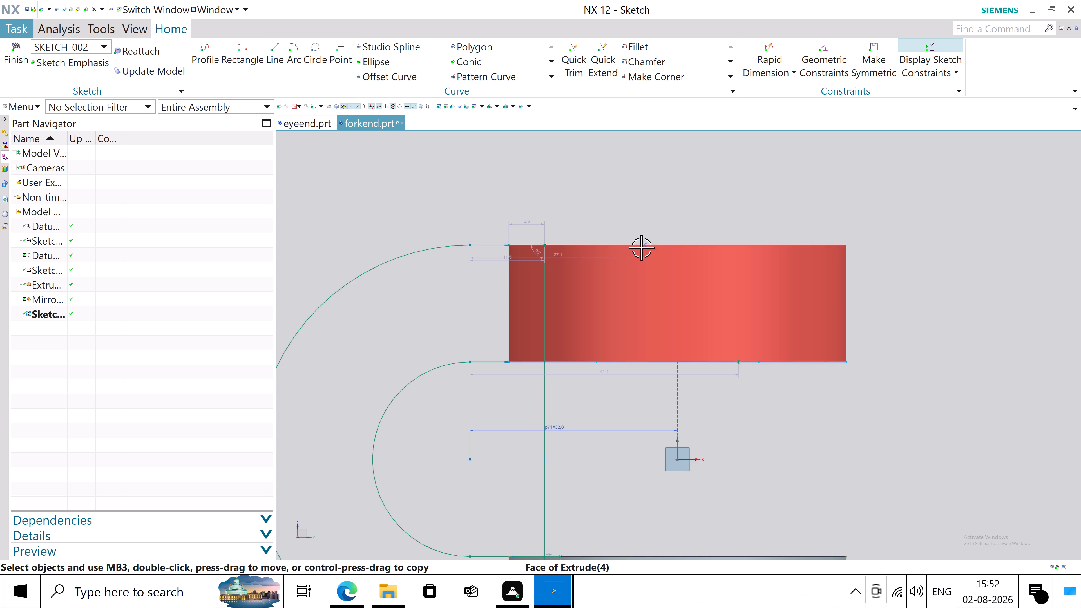
left_click(646, 245)
key("Delete")
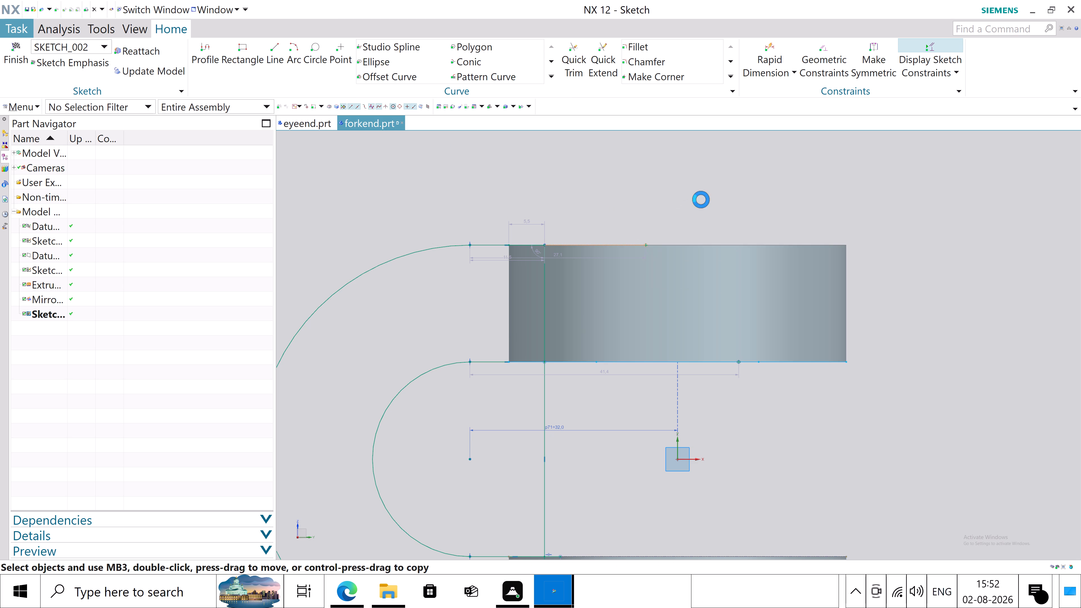
scroll(650, 242, "up", 3)
scroll(650, 242, "down", 1)
scroll(650, 242, "up", 1)
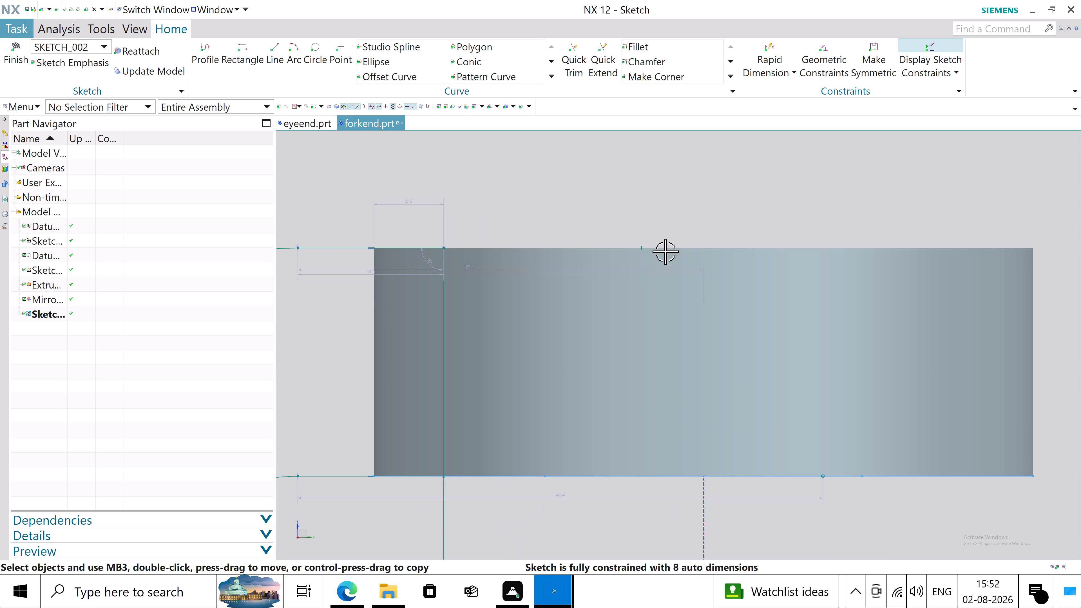
left_click_drag(680, 277, 603, 215)
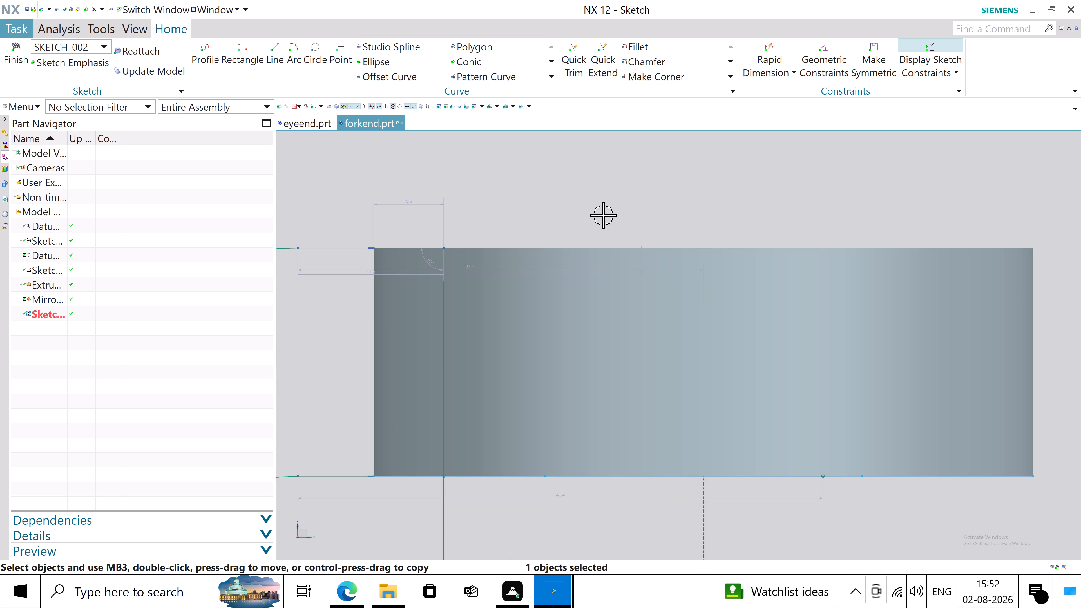
key("Delete")
Delete the leftover points beyond the vertical line on the upper ring's bottom edge and on both edges of the lower ring.
scroll(637, 237, "down", 6)
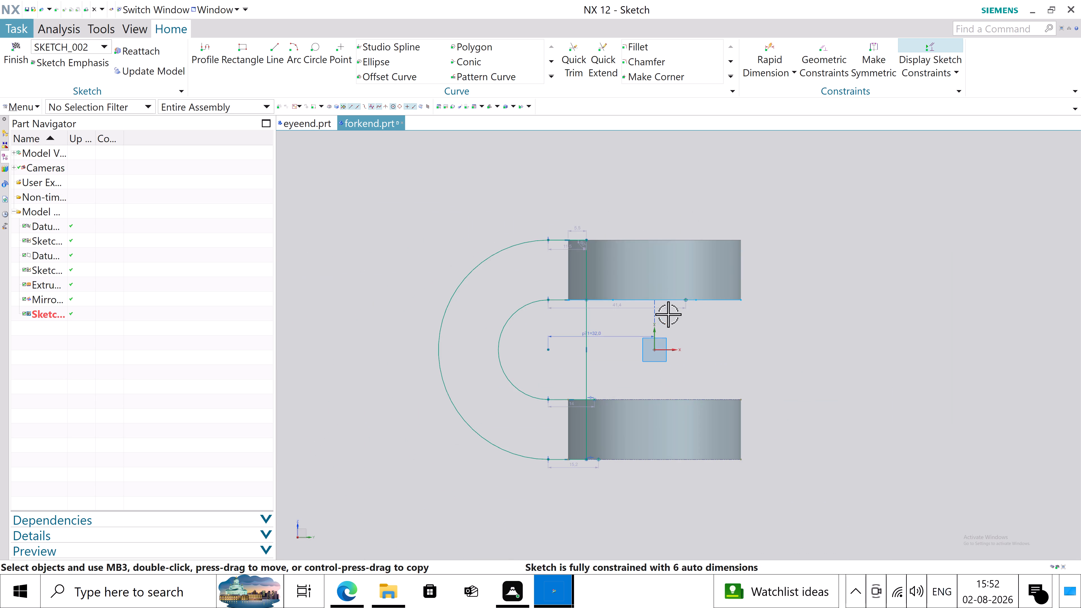
scroll(674, 362, "up", 2)
left_click_drag(717, 295, 629, 248)
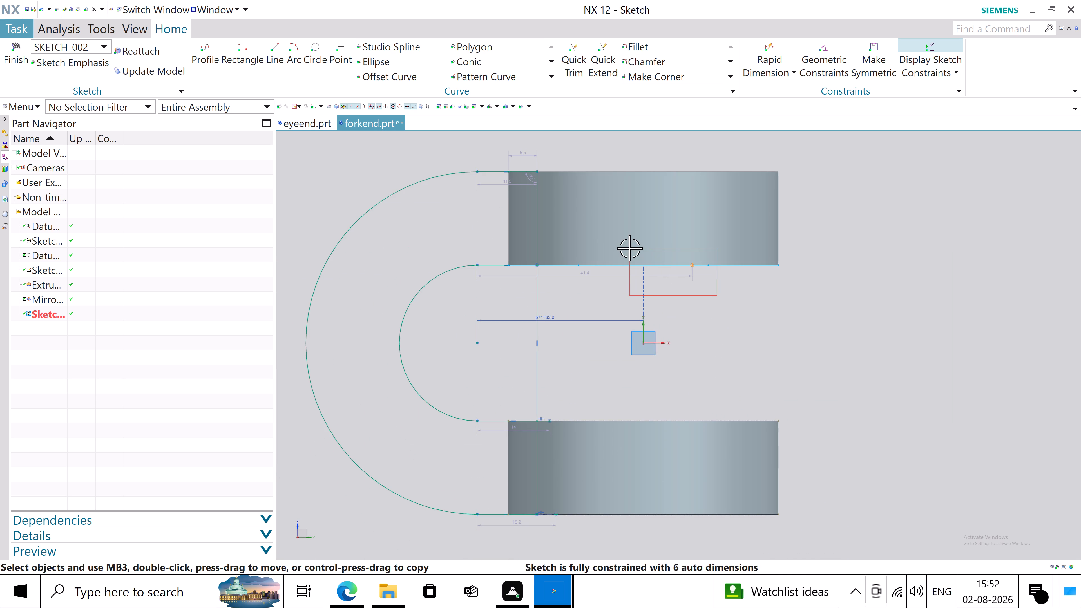
key("Delete")
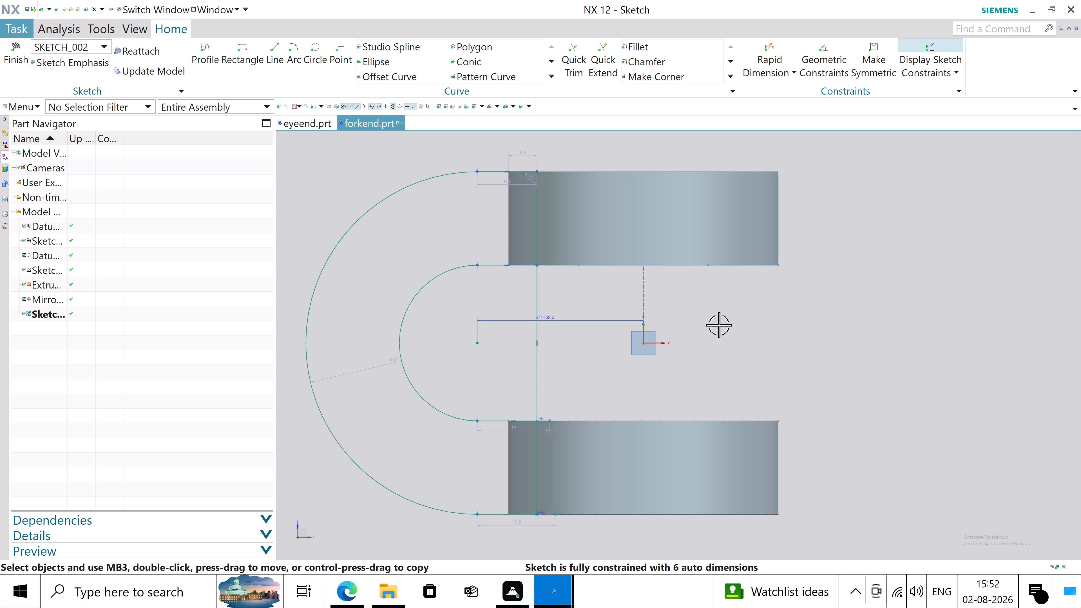
left_click_drag(611, 539, 572, 498)
left_click_drag(572, 498, 551, 488)
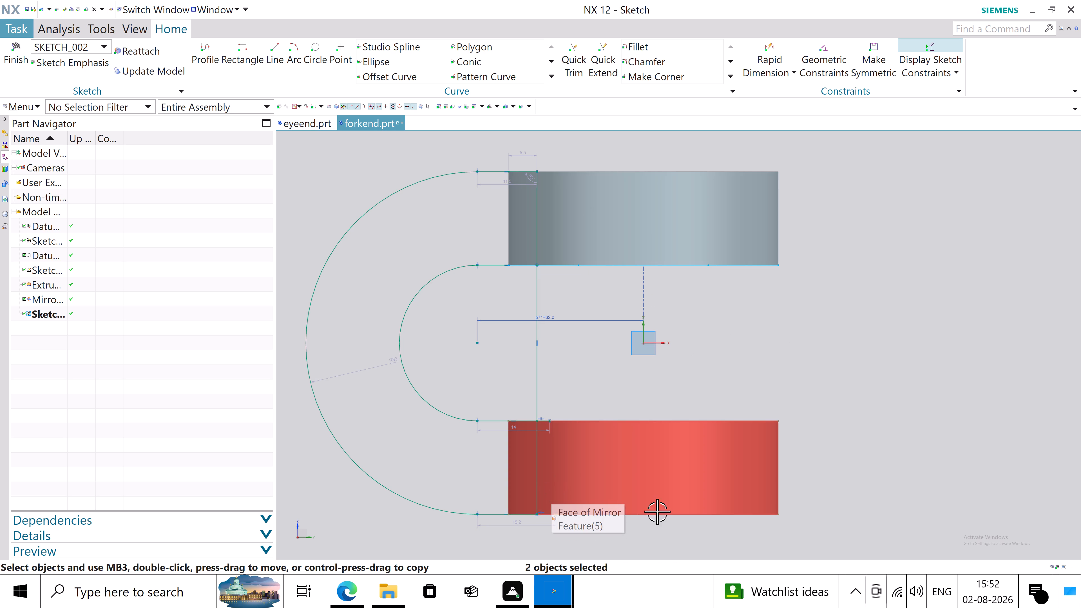
key("Delete")
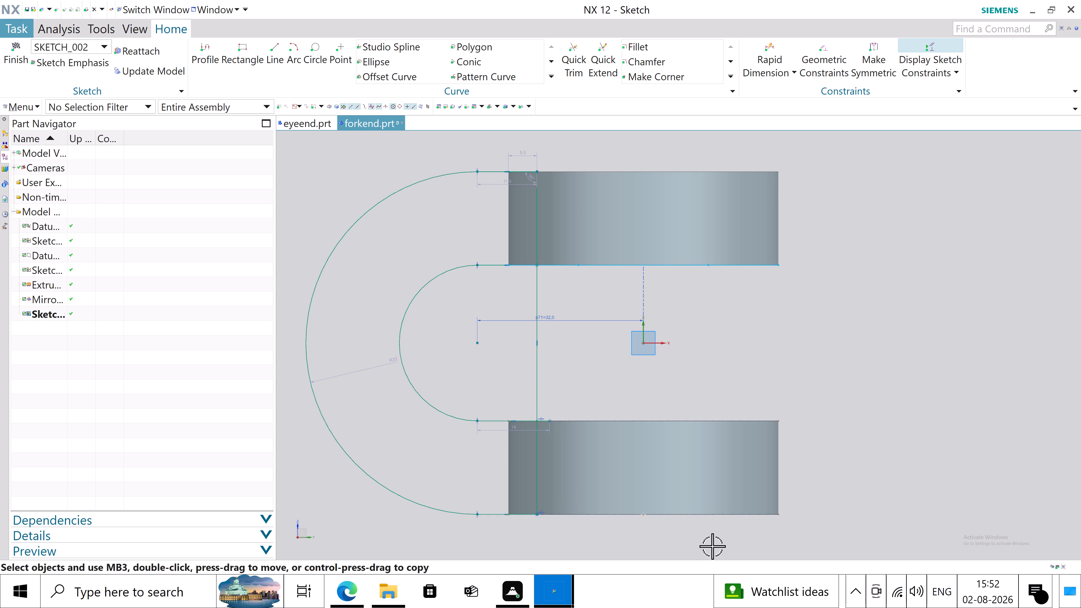
scroll(588, 428, "up", 4)
left_click_drag(597, 348, 490, 473)
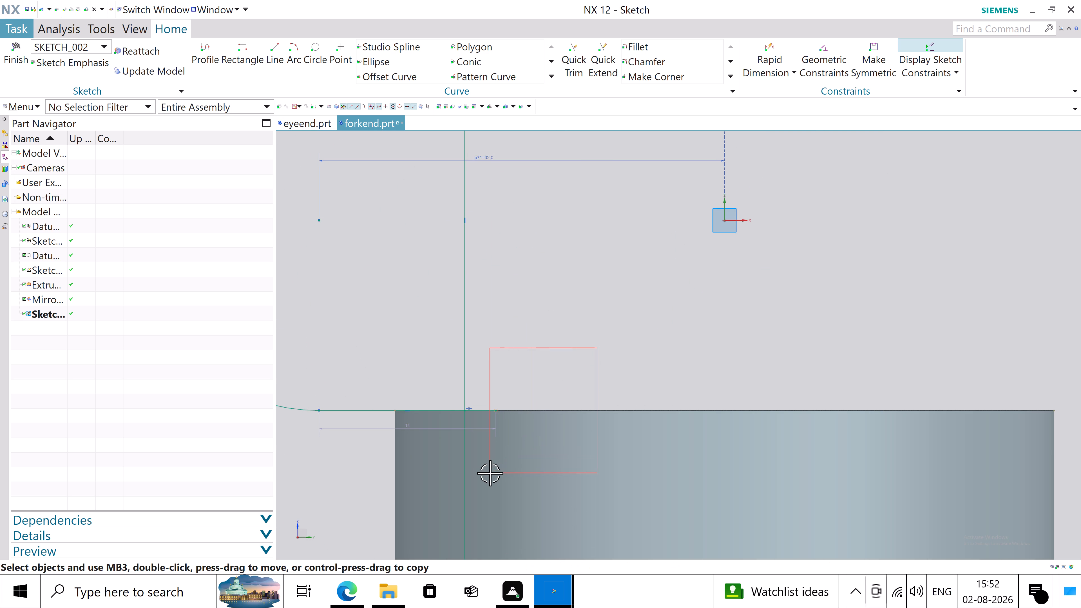
key("Delete")
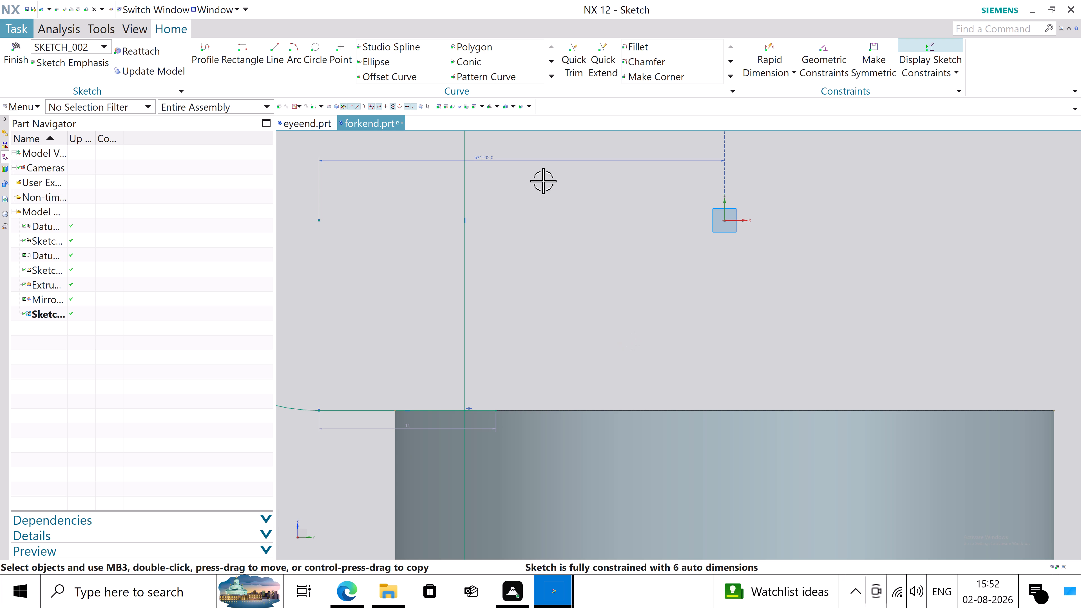
Trim the lower inner tangent line's overhang past the vertical line on the lower ring's top edge.
left_click(571, 77)
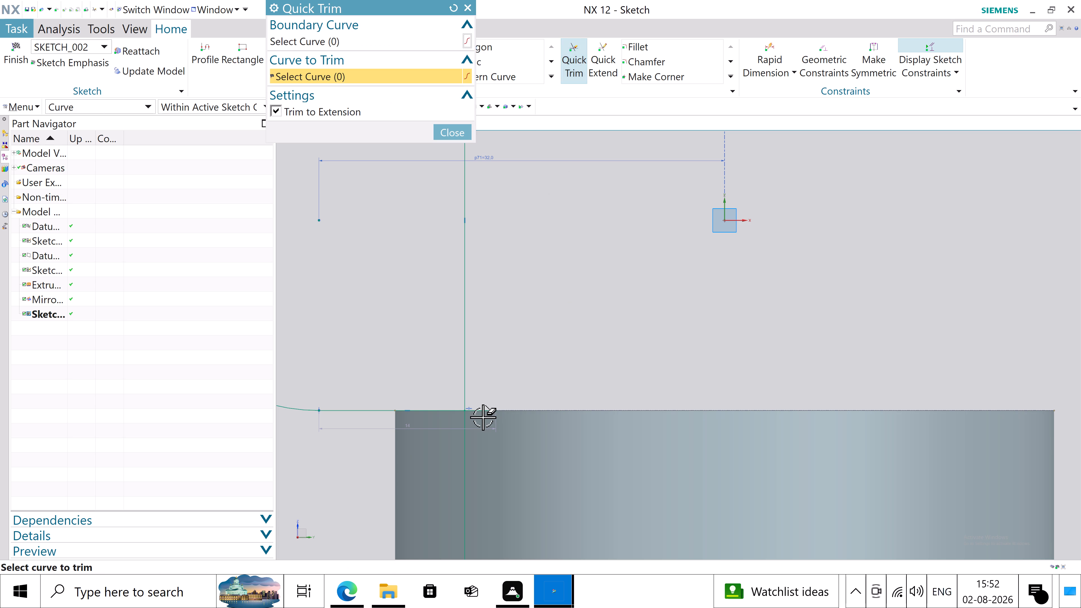
left_click(480, 413)
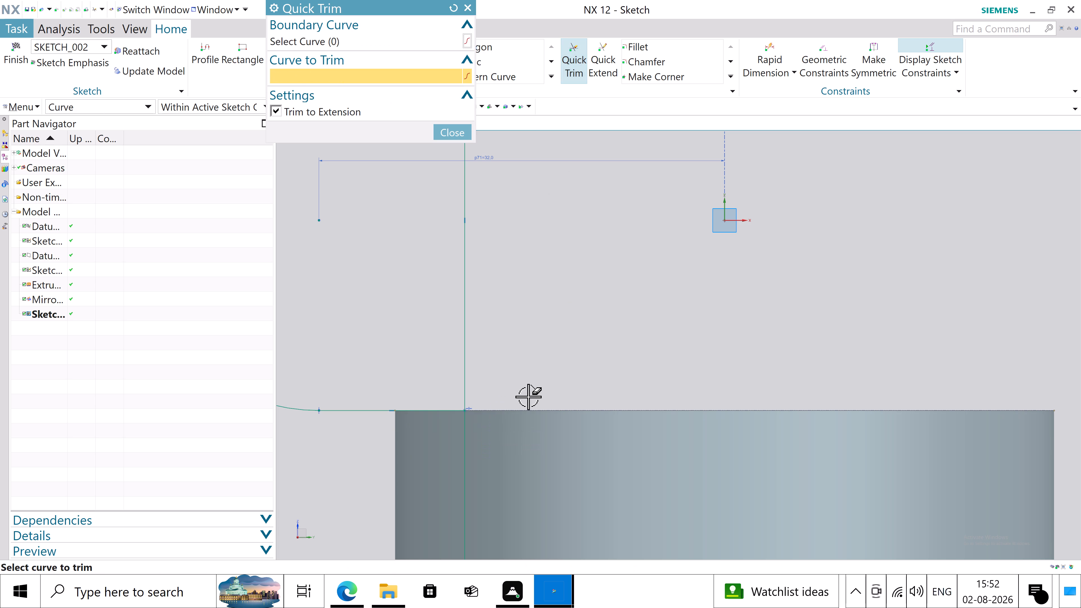
Trim the vertical line's middle portion between the two inner tangent lines, opening the U-shaped profile.
scroll(528, 397, "down", 5)
left_click(506, 355)
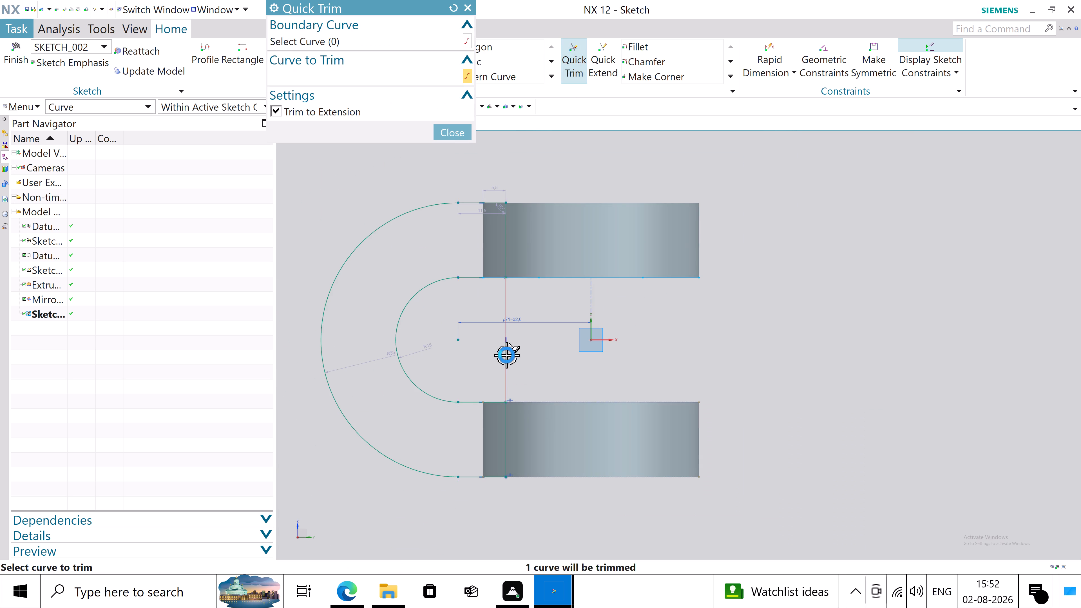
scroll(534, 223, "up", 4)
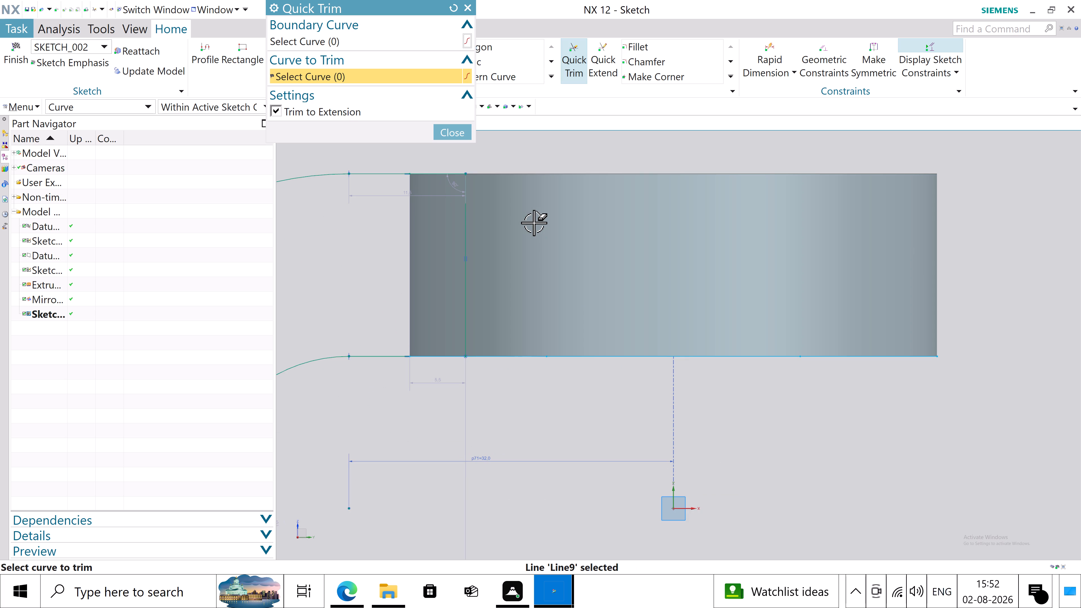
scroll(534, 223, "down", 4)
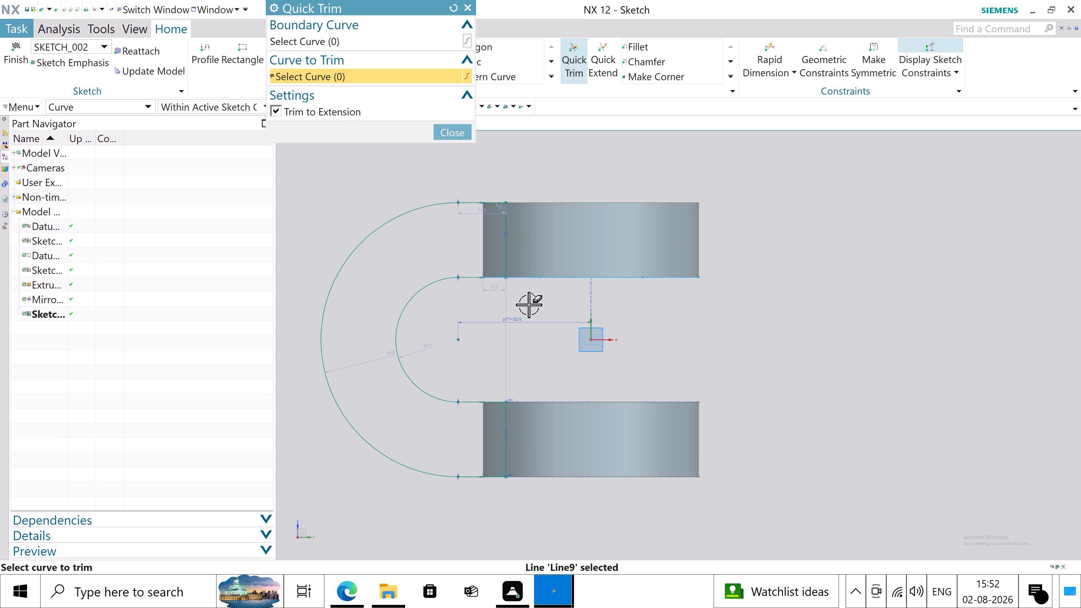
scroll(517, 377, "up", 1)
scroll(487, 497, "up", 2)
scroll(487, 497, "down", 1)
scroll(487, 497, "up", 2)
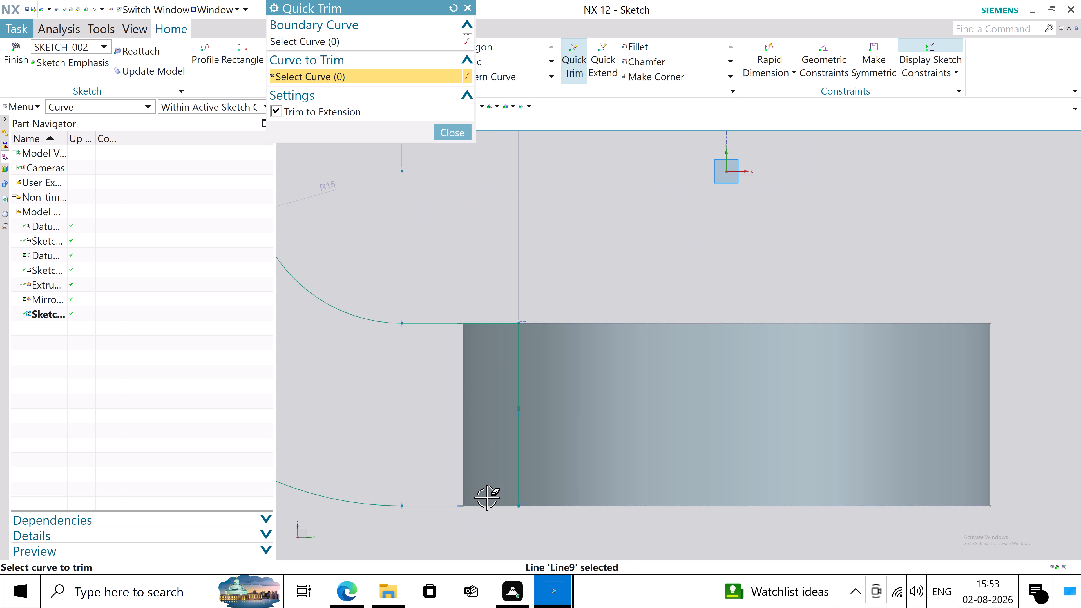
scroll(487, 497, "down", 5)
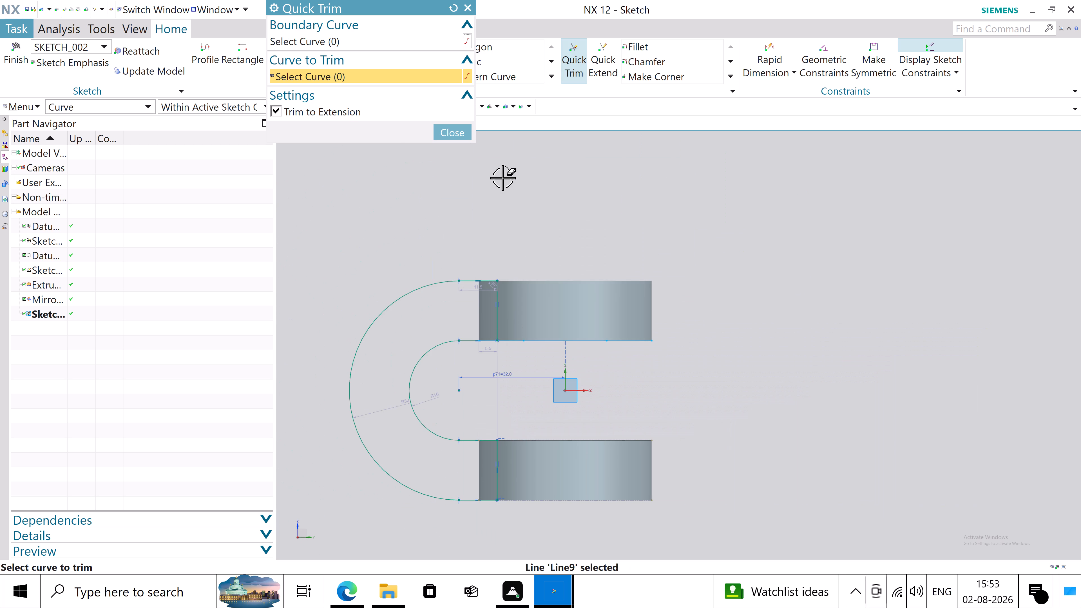
Trim the leftover line that runs past the vertical line along the upper ring's bottom edge.
left_click(451, 137)
middle_click_drag(440, 207, 447, 215)
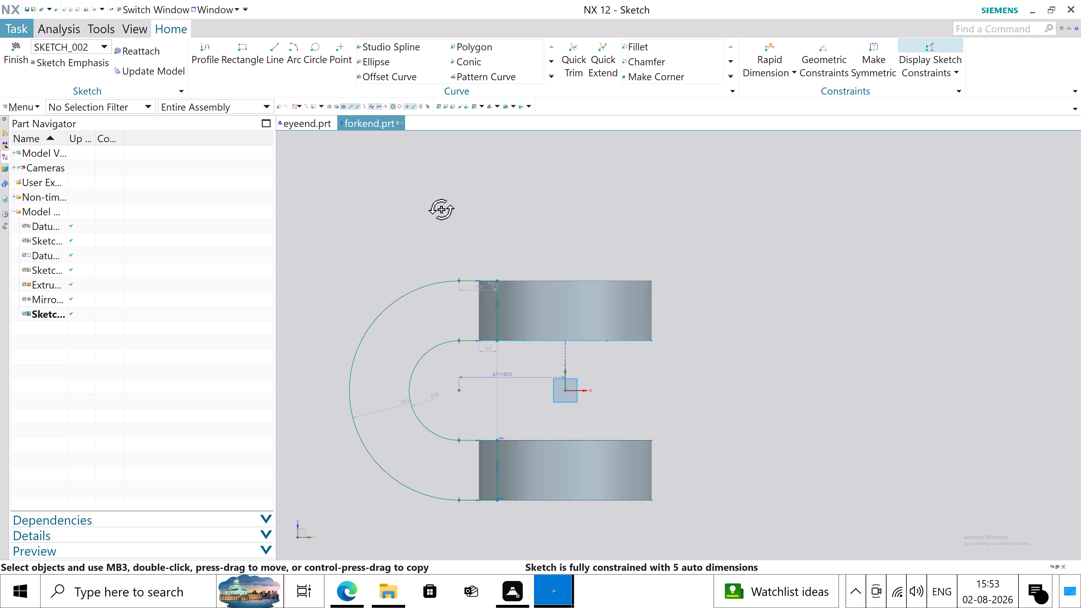
middle_click_drag(447, 215, 453, 234)
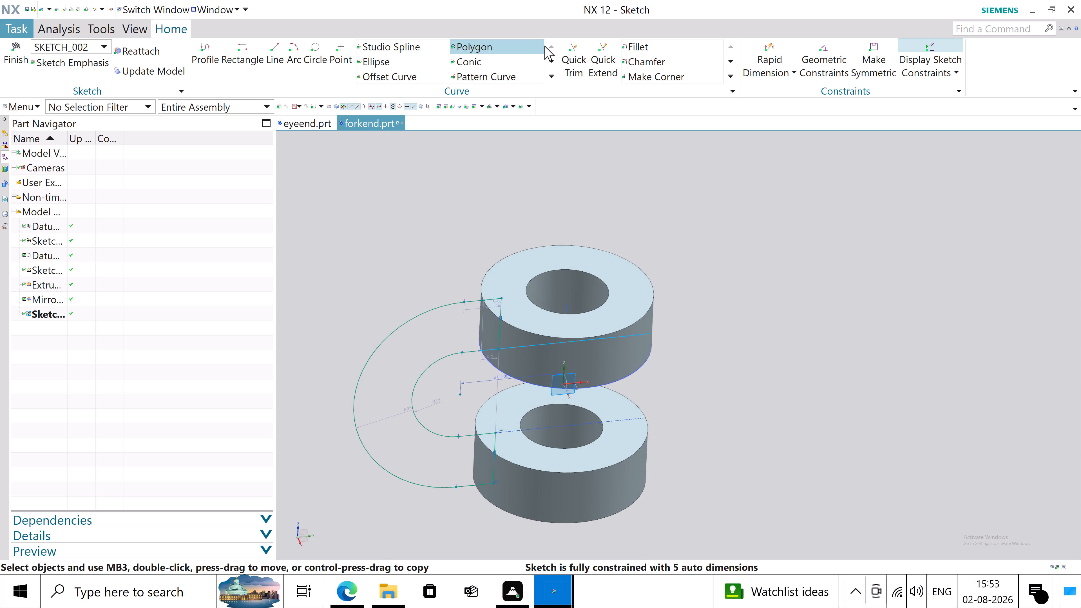
left_click(574, 44)
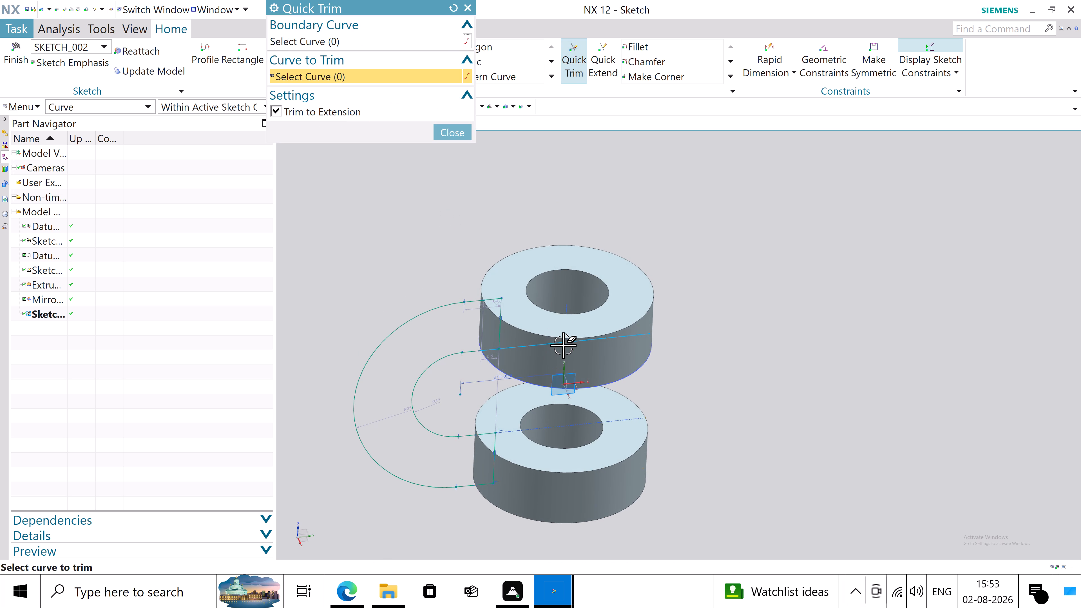
left_click(563, 344)
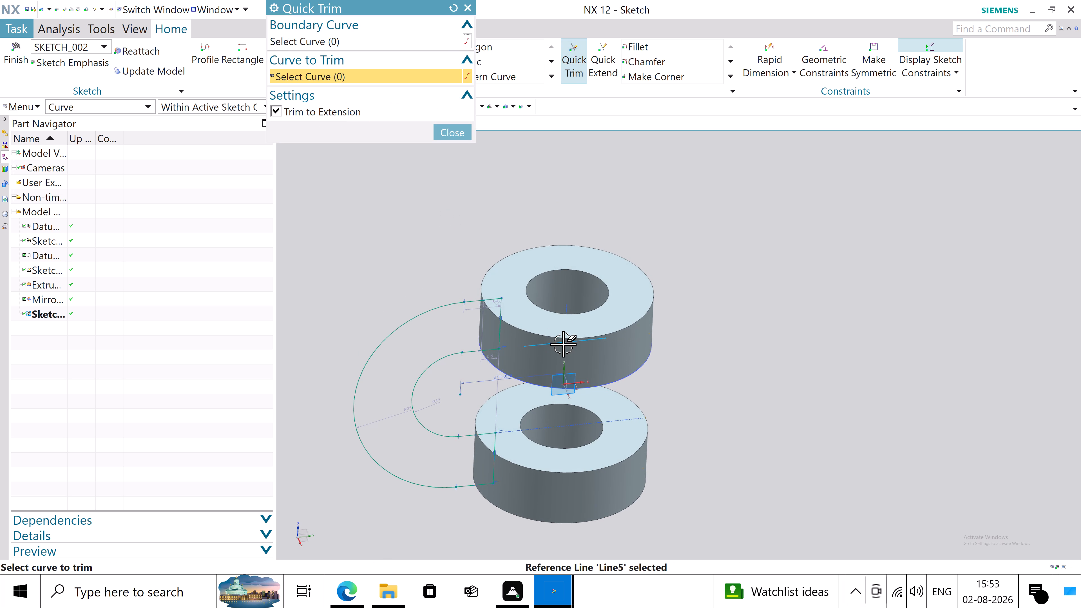
left_click(544, 345)
left_click(544, 345)
scroll(544, 345, "down", 2)
scroll(574, 367, "up", 1)
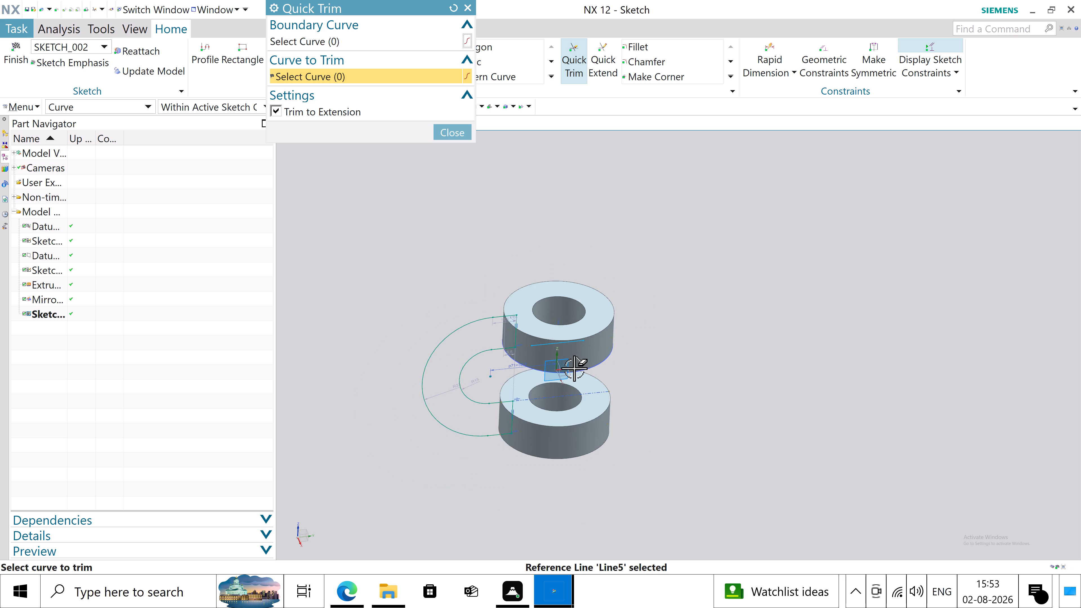
scroll(559, 415, "up", 3)
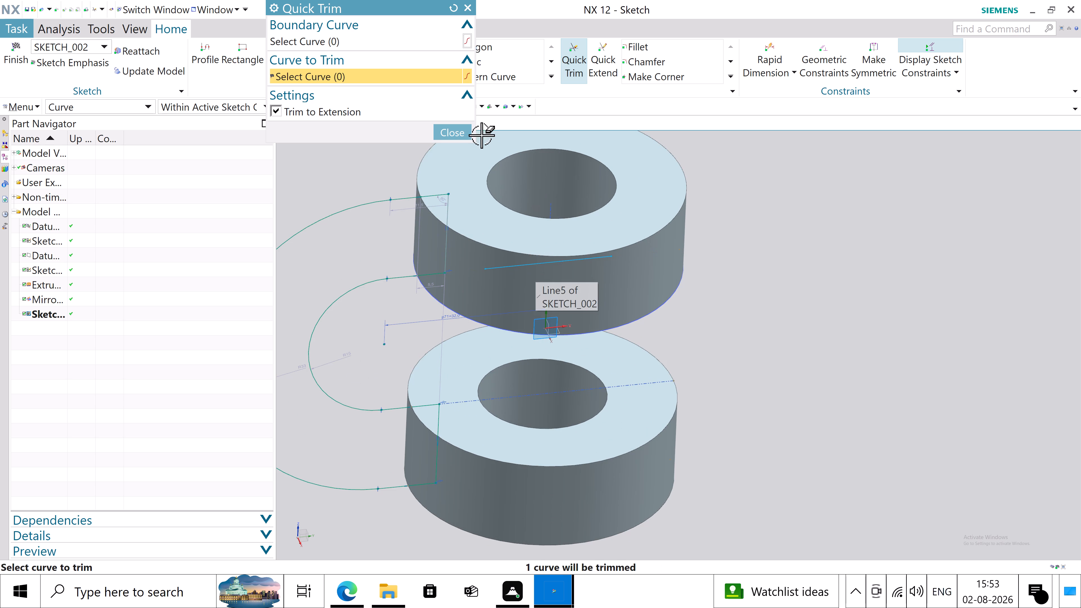
left_click(461, 137)
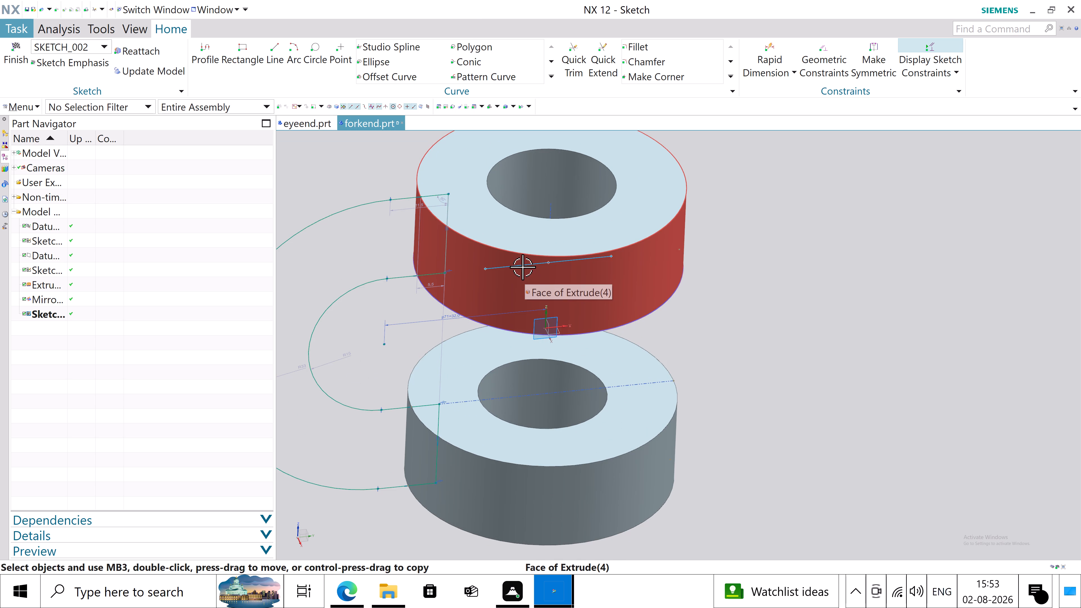
Delete the remaining piece of that leftover line on the upper ring and finish the sketch.
left_click(522, 266)
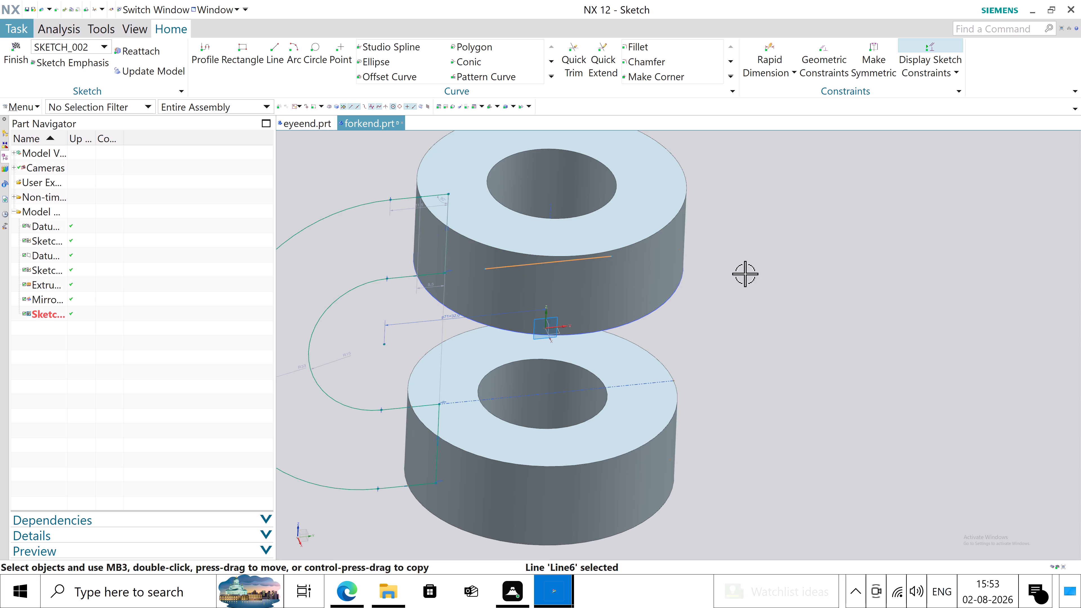
key("Delete")
middle_click_drag(737, 294, 705, 265)
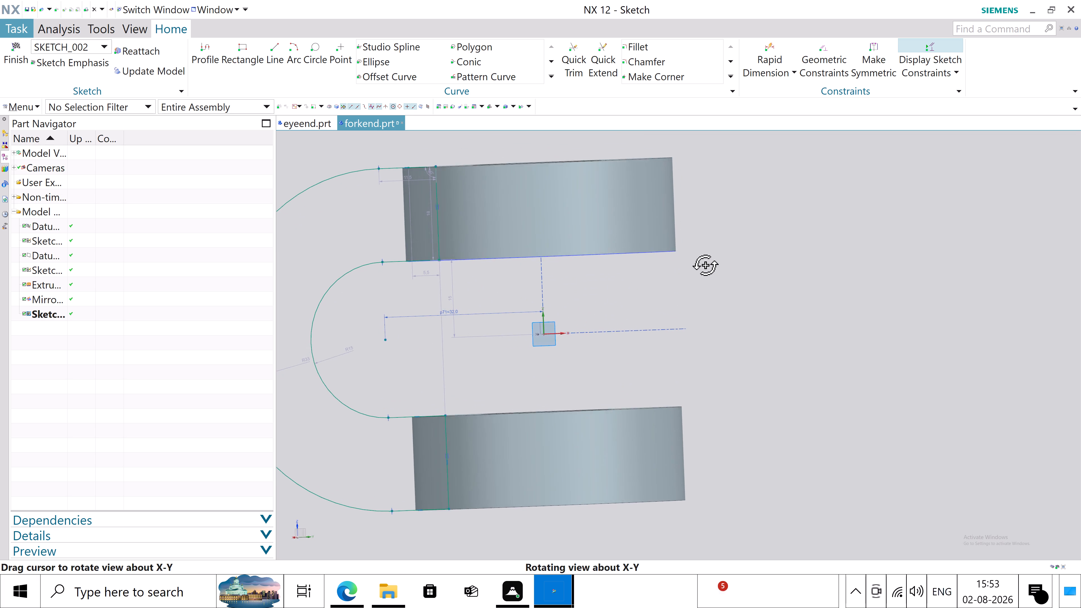
middle_click_drag(705, 265, 714, 269)
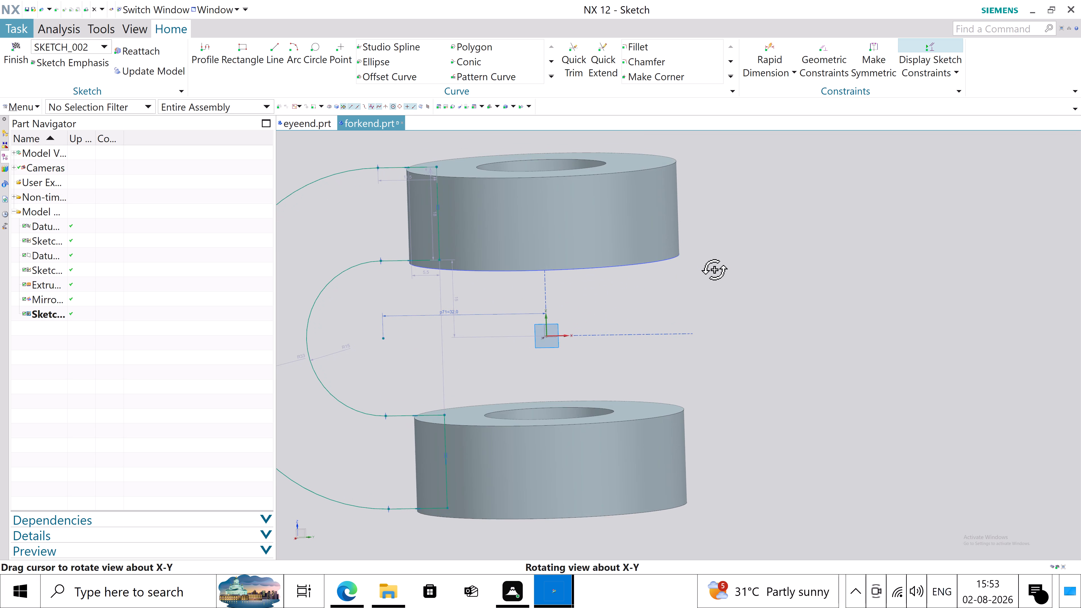
middle_click_drag(714, 269, 727, 271)
scroll(727, 271, "up", 1)
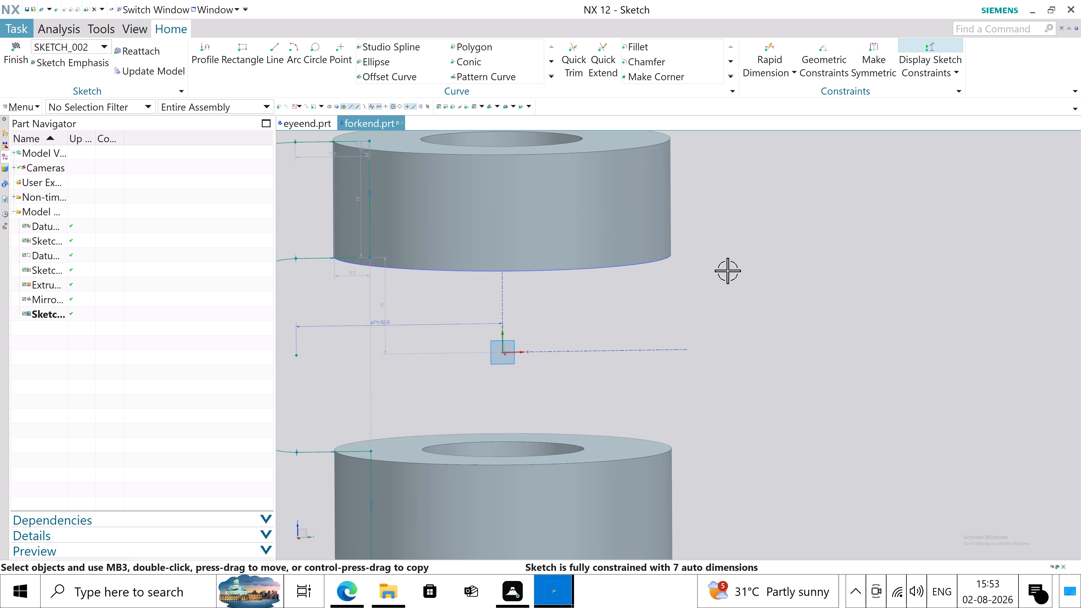
left_click(16, 55)
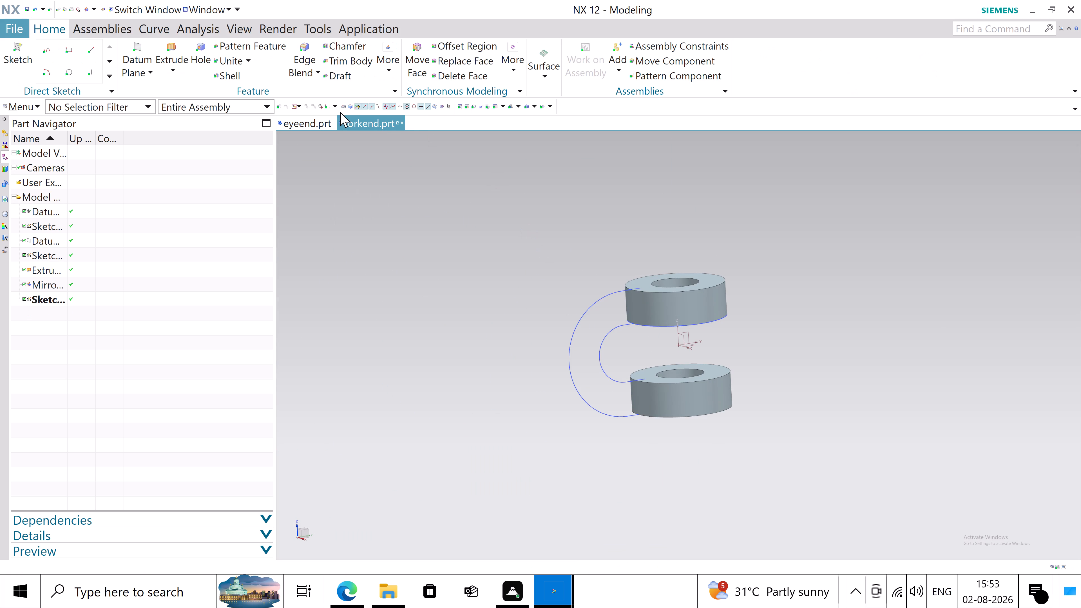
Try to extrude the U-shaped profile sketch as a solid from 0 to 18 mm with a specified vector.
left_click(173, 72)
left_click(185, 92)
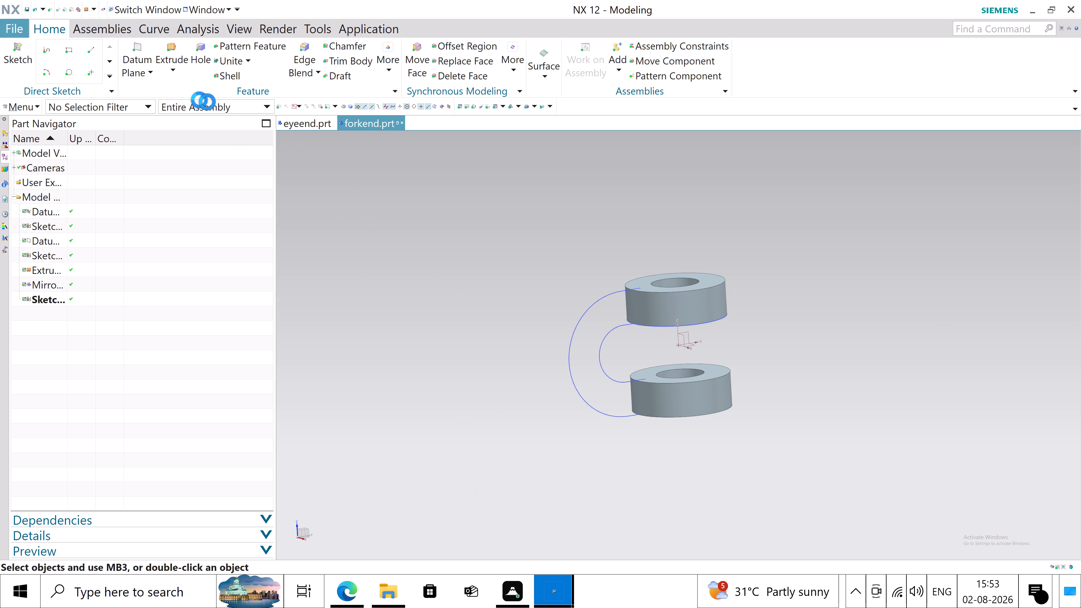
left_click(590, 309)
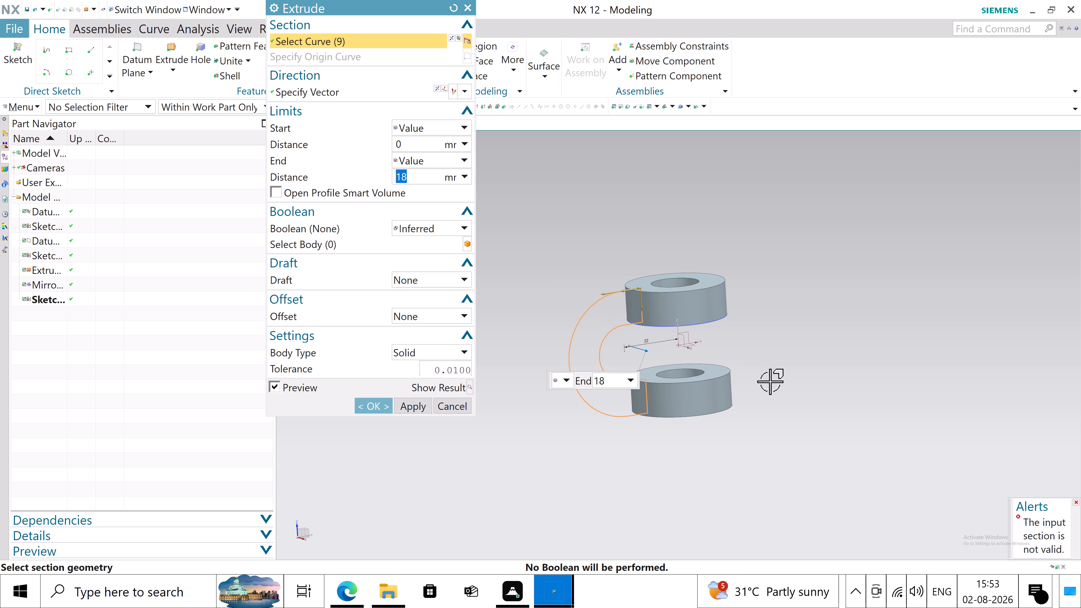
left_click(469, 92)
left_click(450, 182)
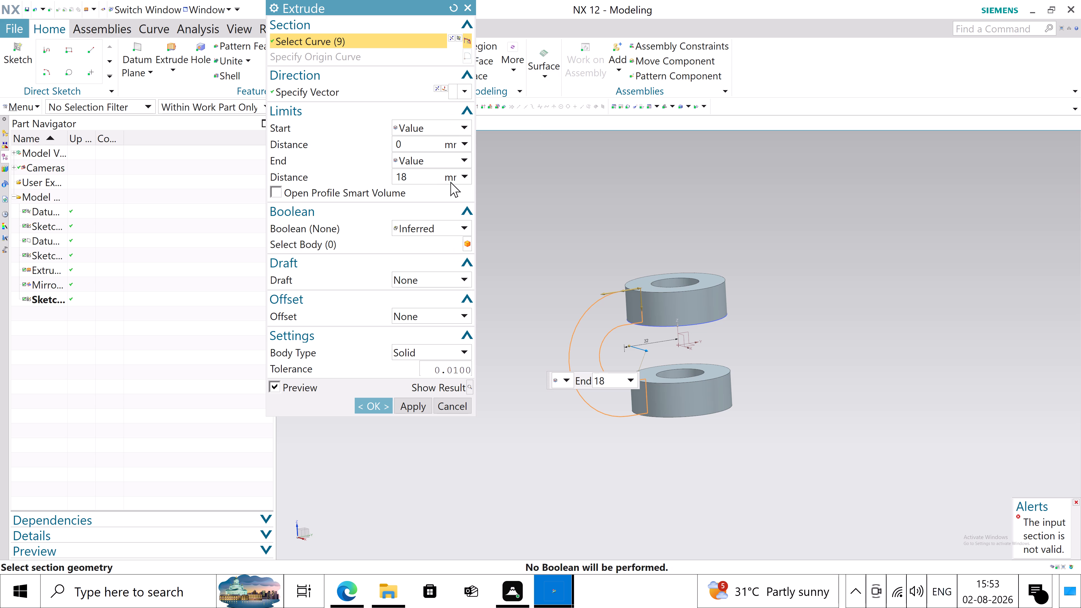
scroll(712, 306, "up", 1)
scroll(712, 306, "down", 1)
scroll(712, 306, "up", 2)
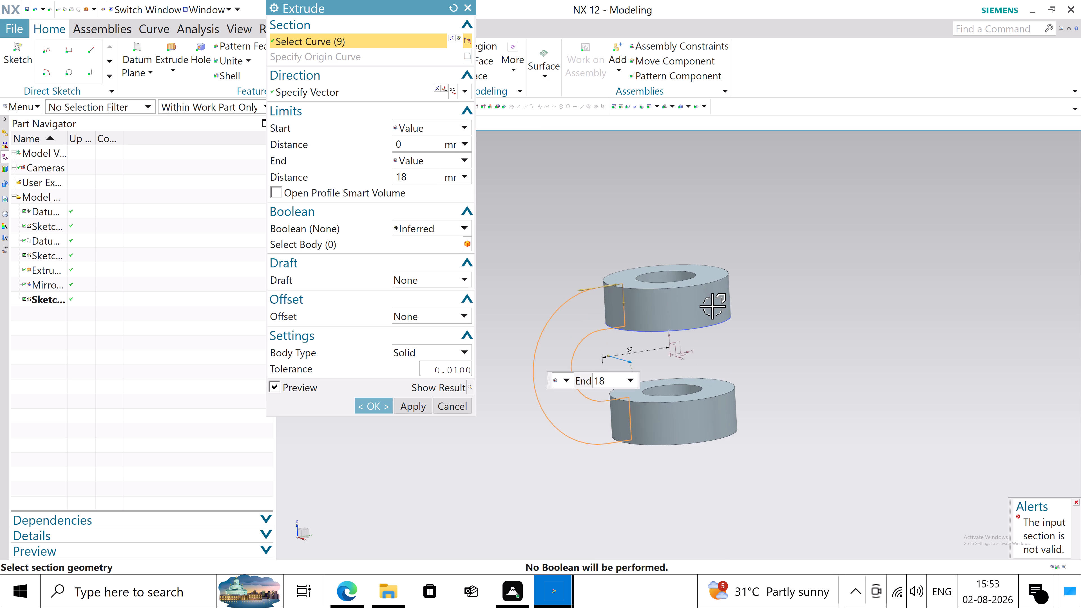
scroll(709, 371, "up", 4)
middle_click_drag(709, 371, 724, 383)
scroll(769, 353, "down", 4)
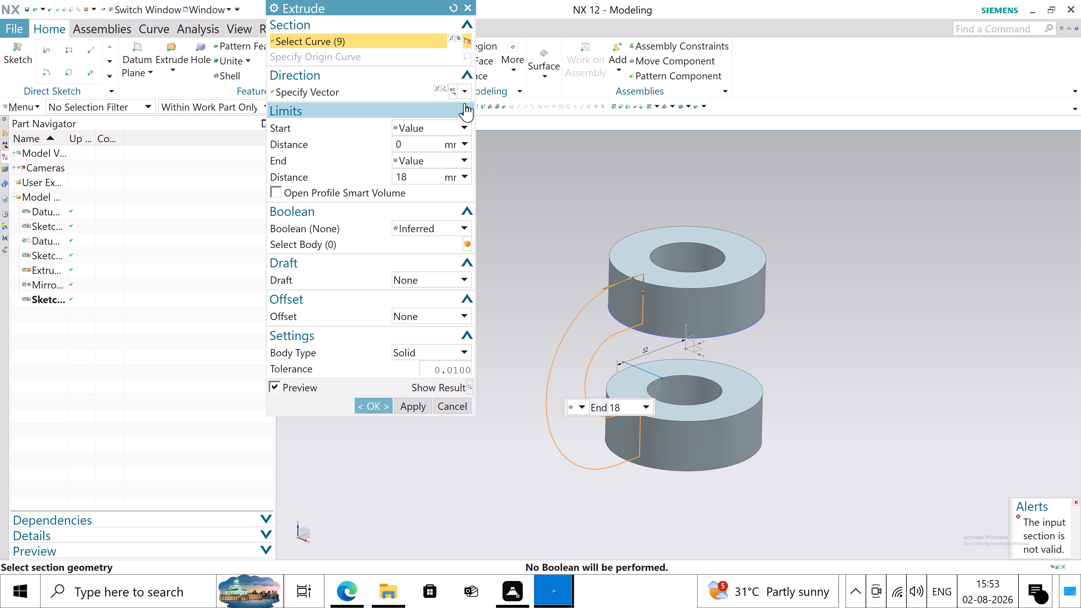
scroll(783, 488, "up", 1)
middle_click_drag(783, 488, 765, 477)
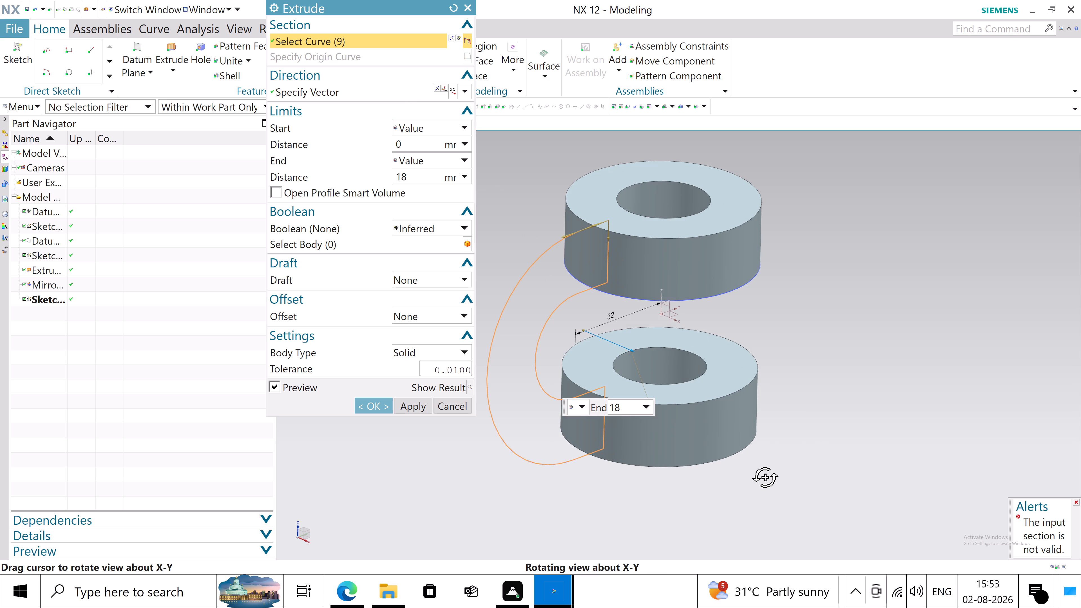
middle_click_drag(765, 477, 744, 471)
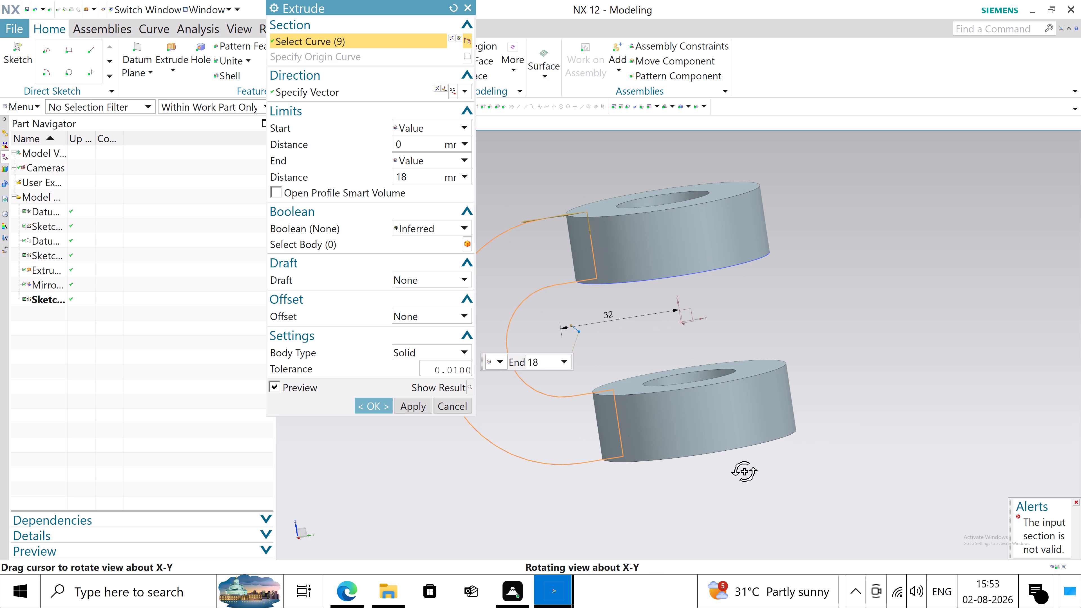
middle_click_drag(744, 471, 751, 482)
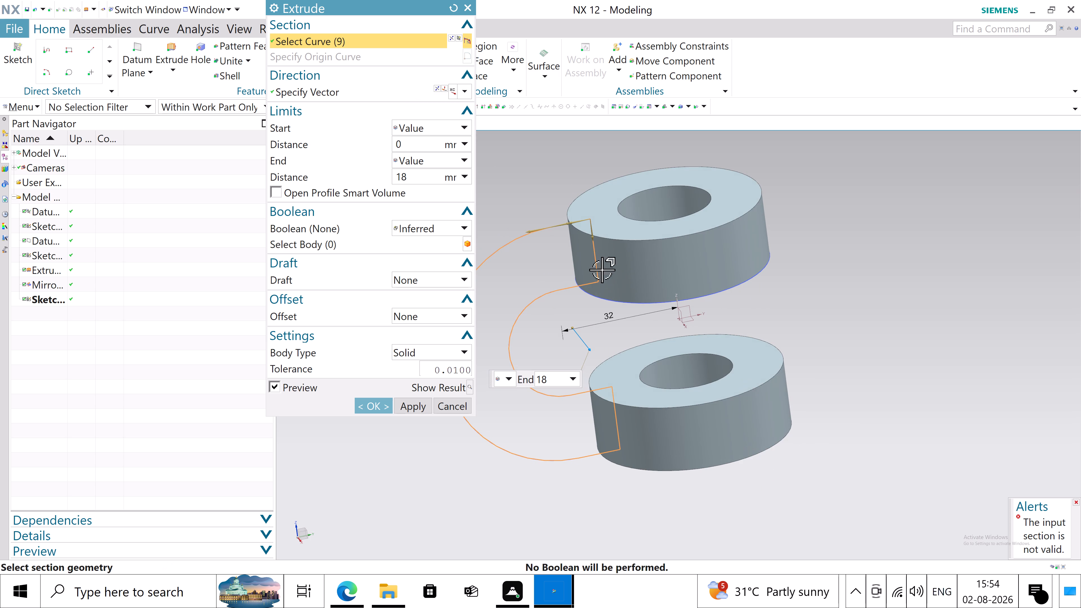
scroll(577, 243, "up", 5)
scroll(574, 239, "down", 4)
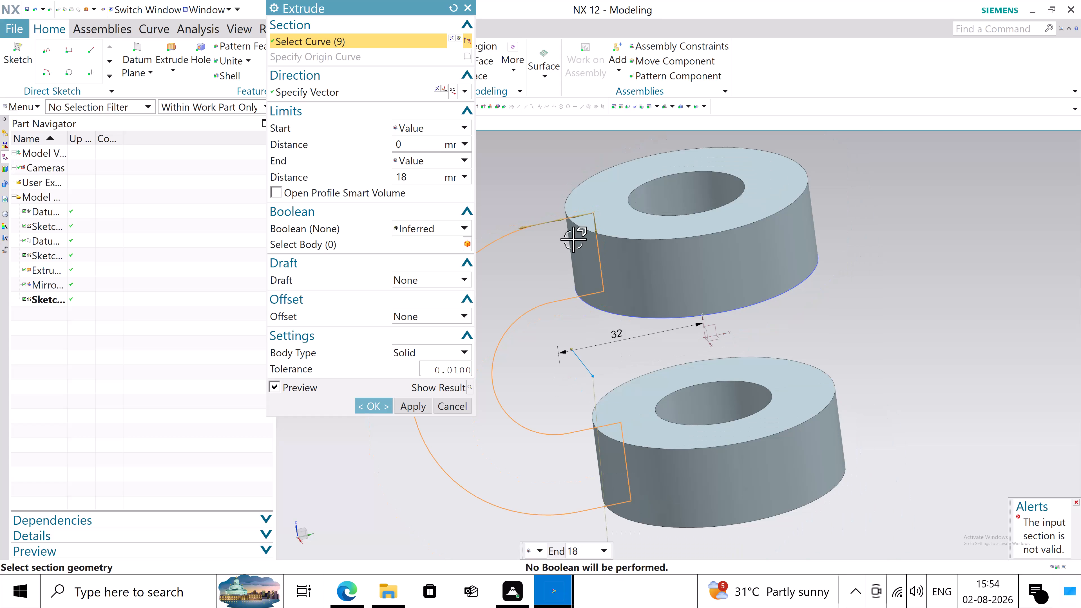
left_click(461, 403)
Reopen the U-shaped profile's sketch for editing with rollback.
left_click(506, 181)
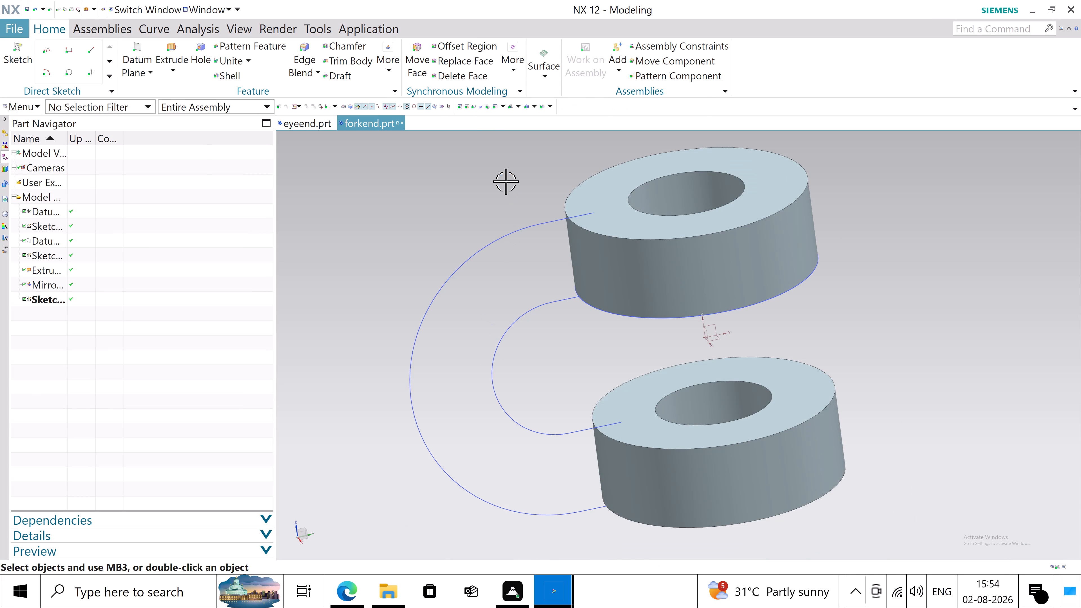
left_click(532, 231)
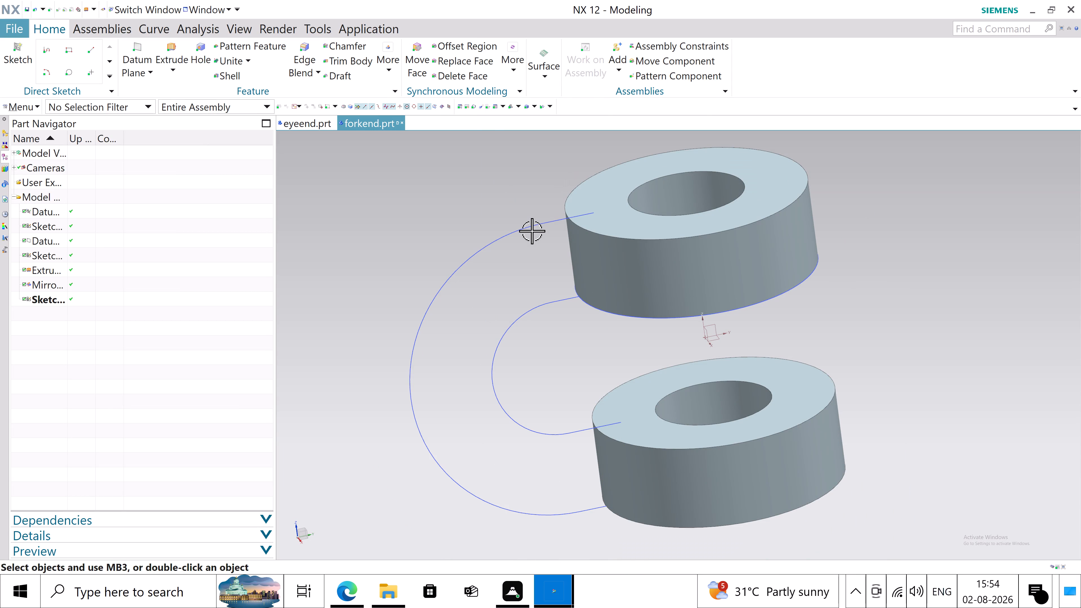
right_click(532, 231)
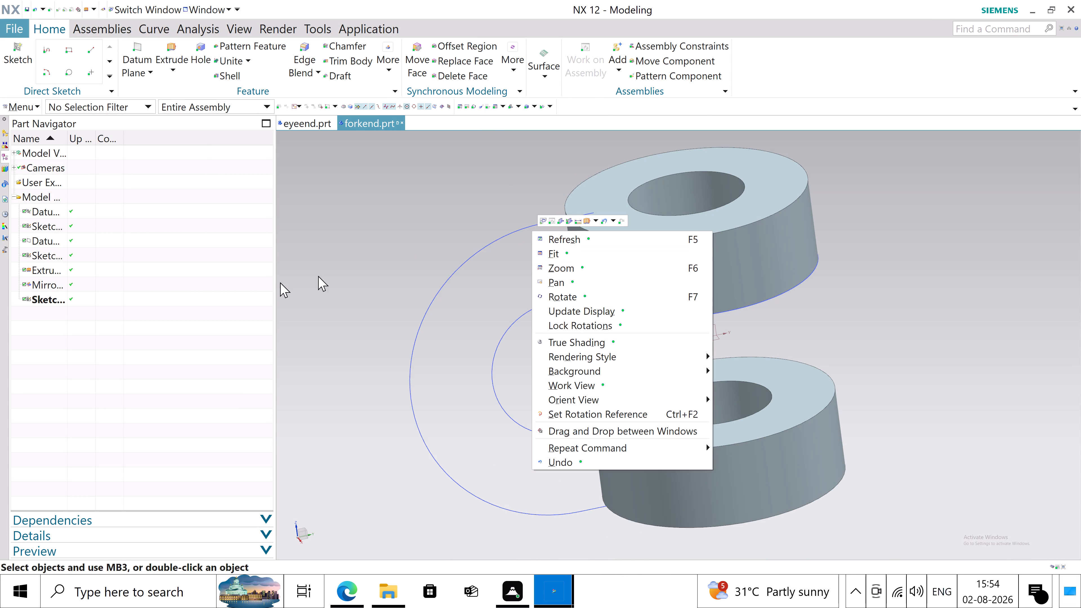
left_click(37, 301)
right_click(37, 301)
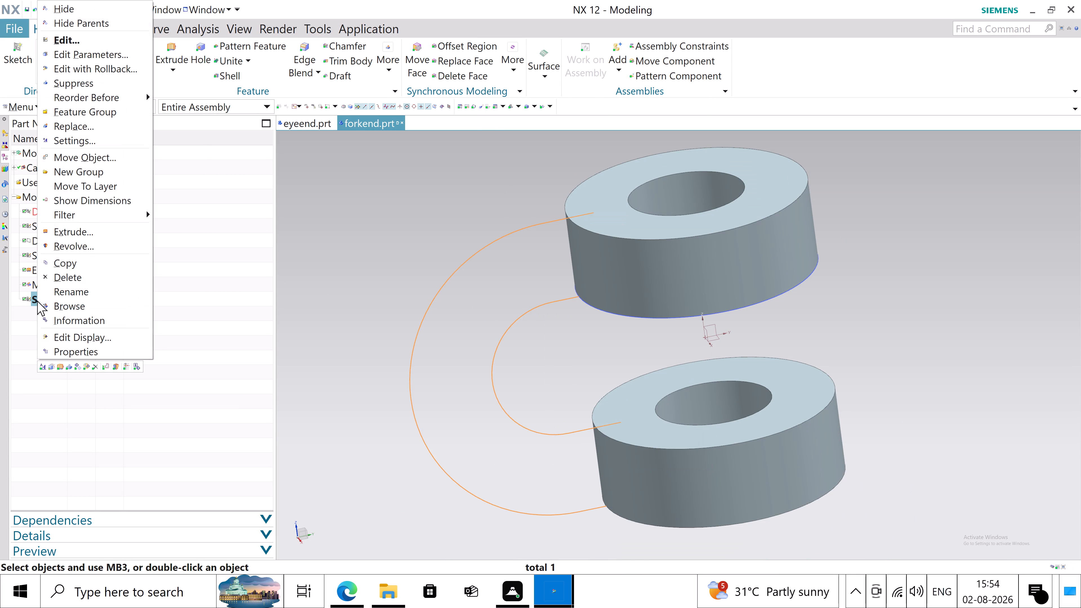
left_click(72, 73)
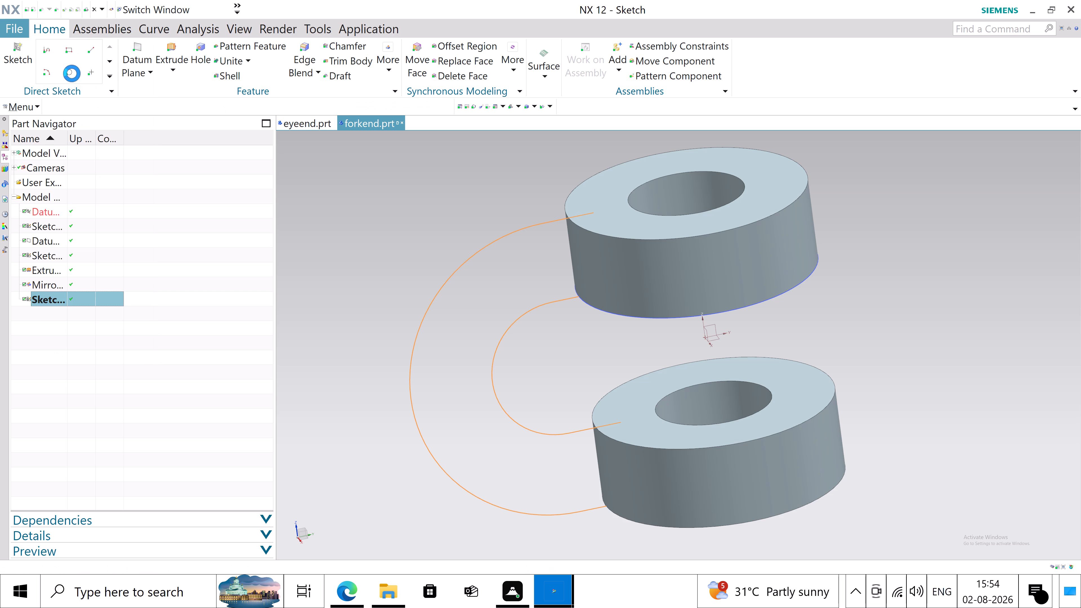
Make corners at the upper ring where the vertical line meets the outer and the inner tangent lines.
scroll(773, 166, "up", 4)
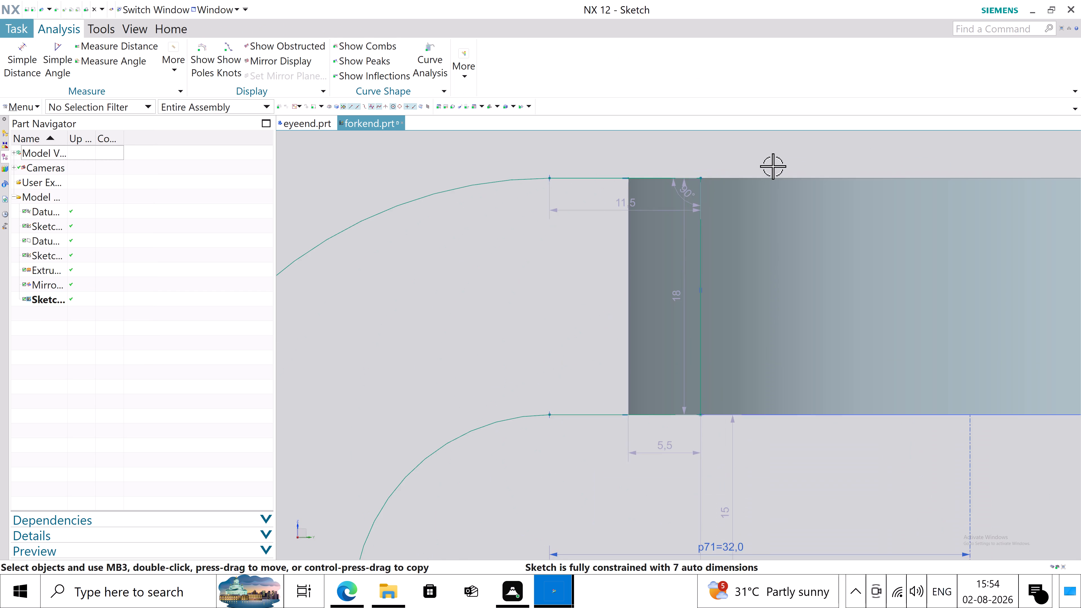
scroll(773, 166, "up", 4)
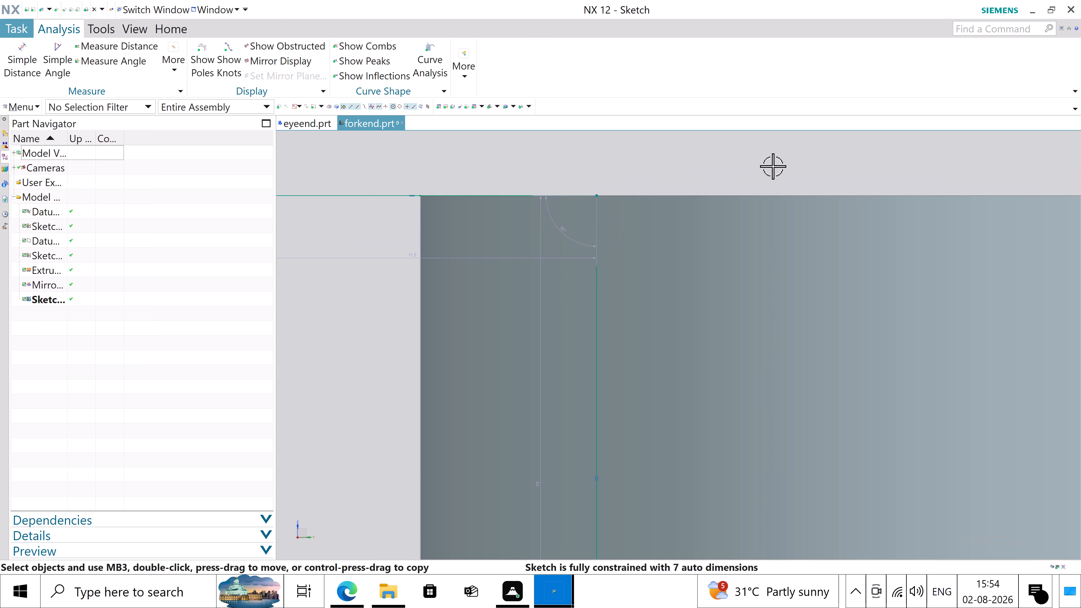
scroll(773, 166, "down", 5)
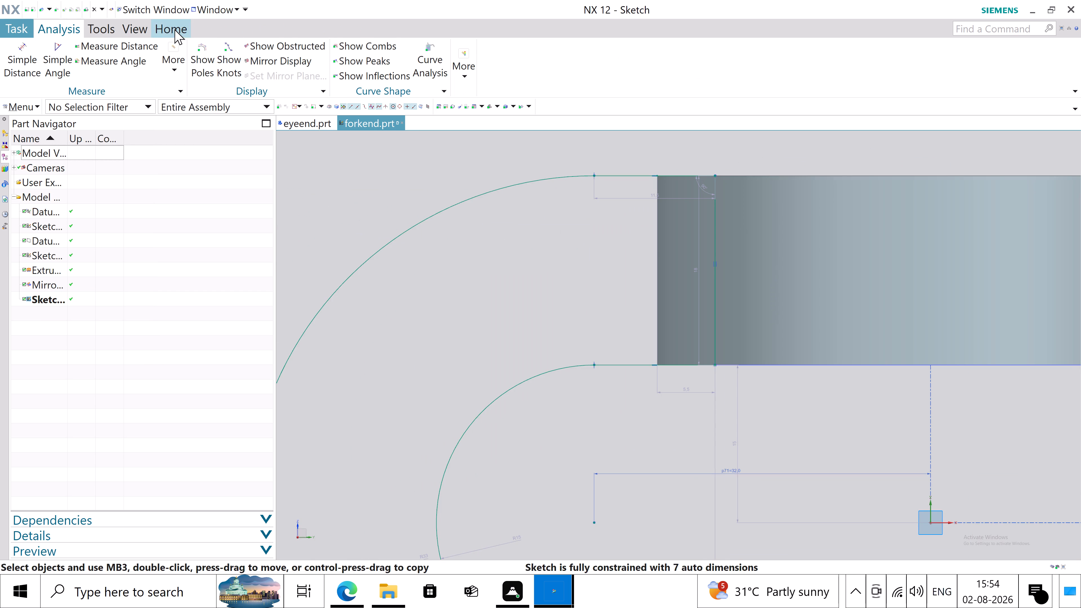
left_click(170, 26)
left_click(634, 75)
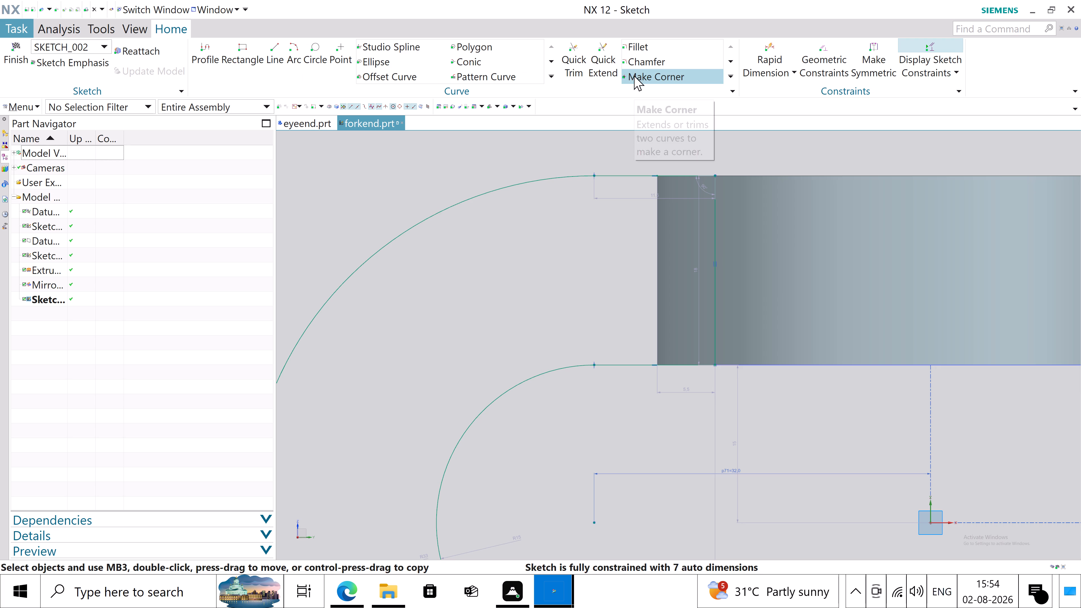
left_click(635, 175)
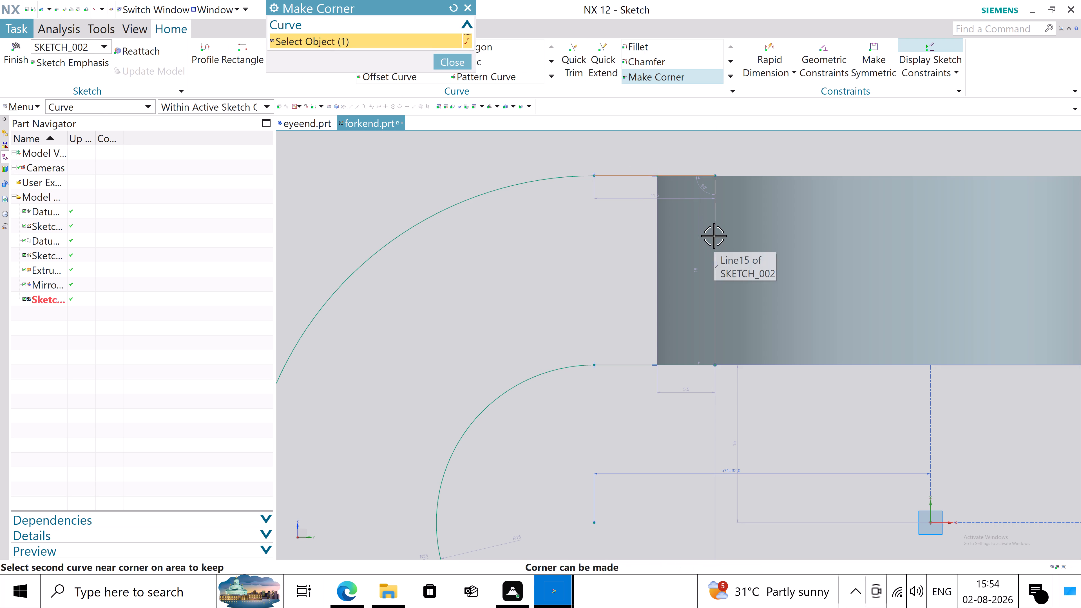
left_click(714, 236)
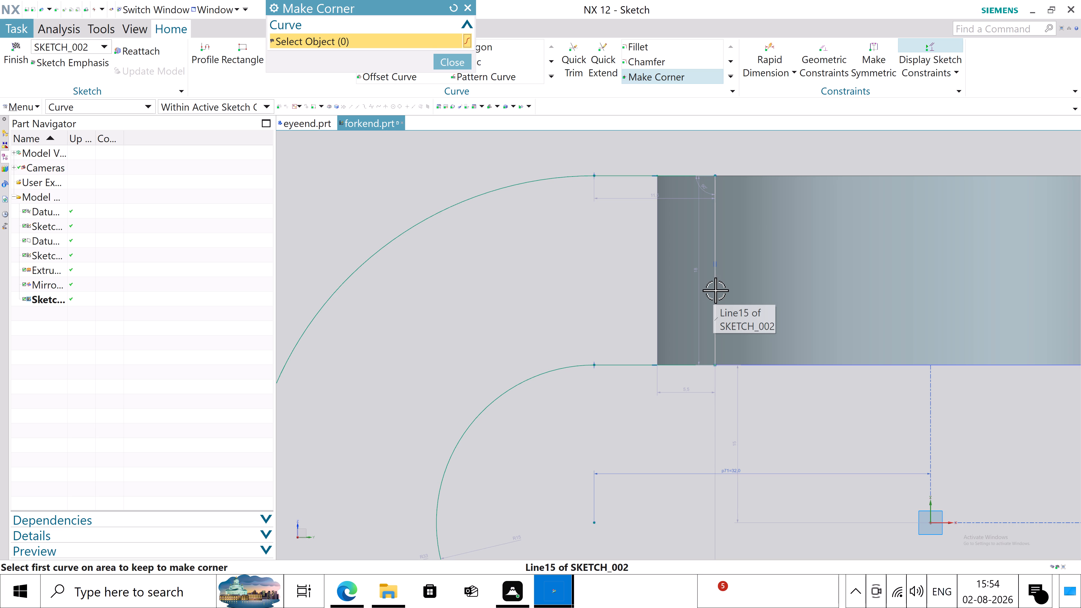
left_click(715, 290)
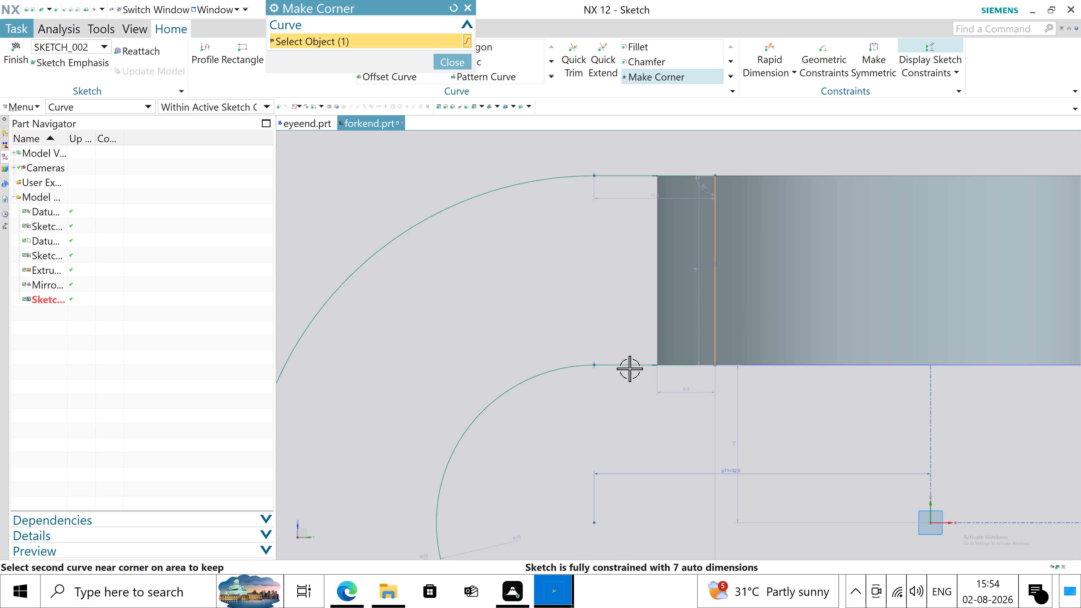
left_click(628, 366)
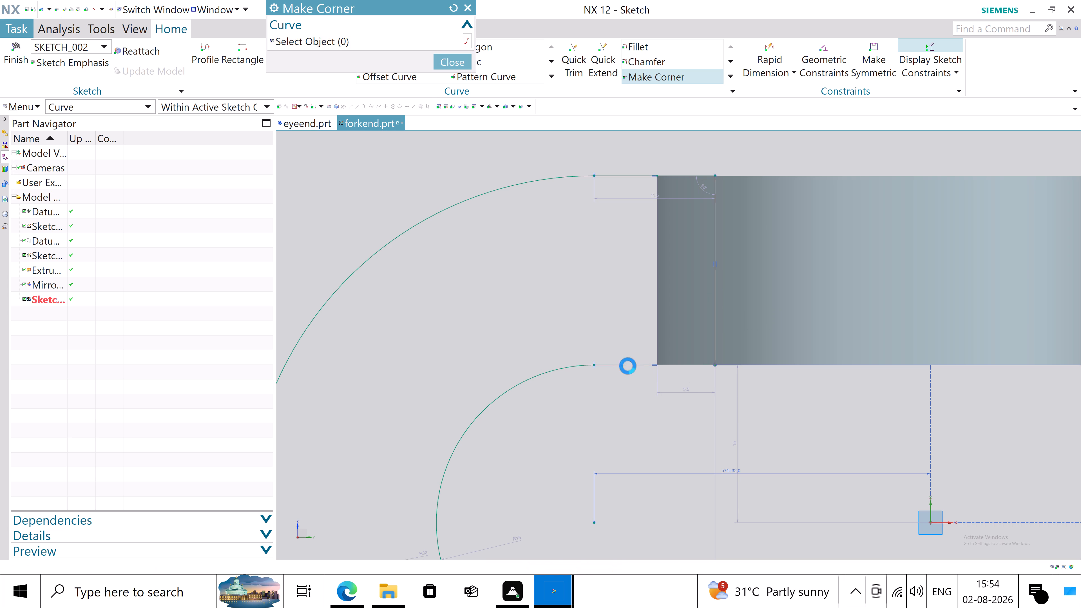
Make corners at the lower ring where the vertical line meets the inner and outer tangent lines, and finish the sketch.
scroll(596, 285, "down", 5)
scroll(626, 390, "up", 4)
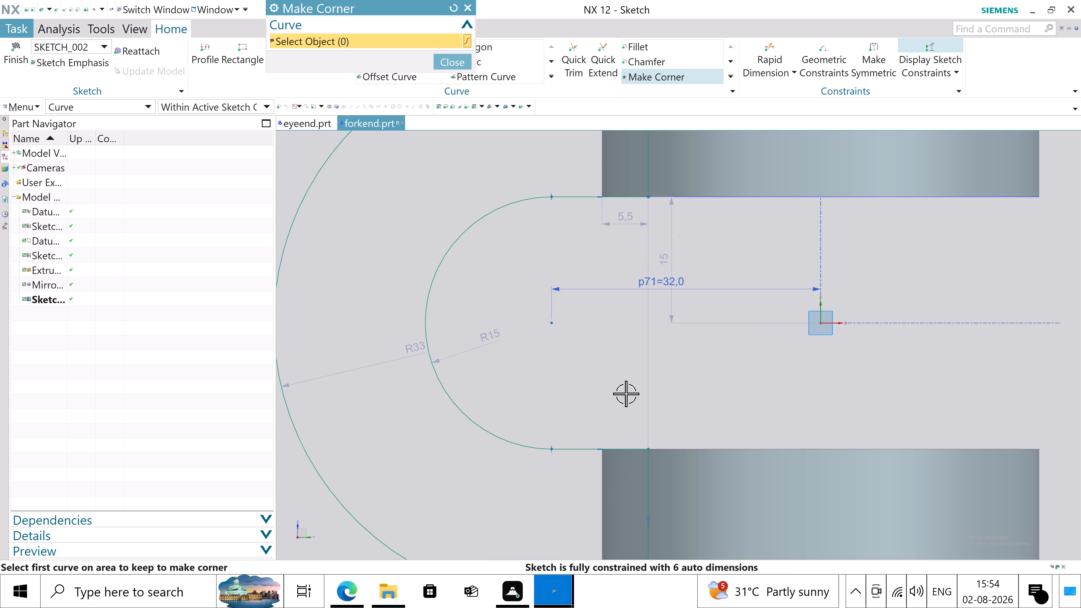
left_click(650, 465)
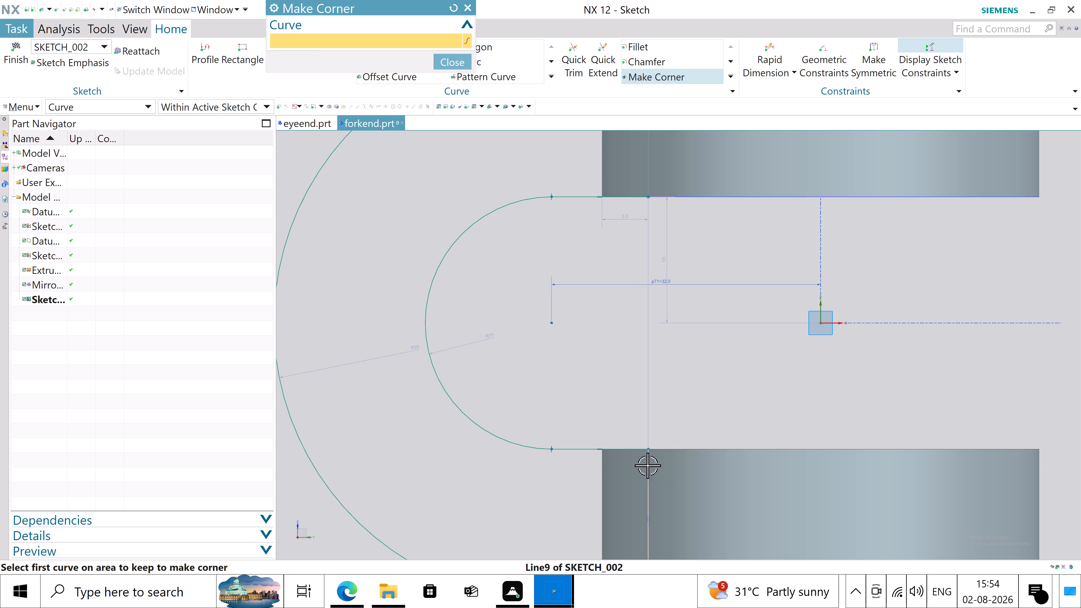
left_click(583, 449)
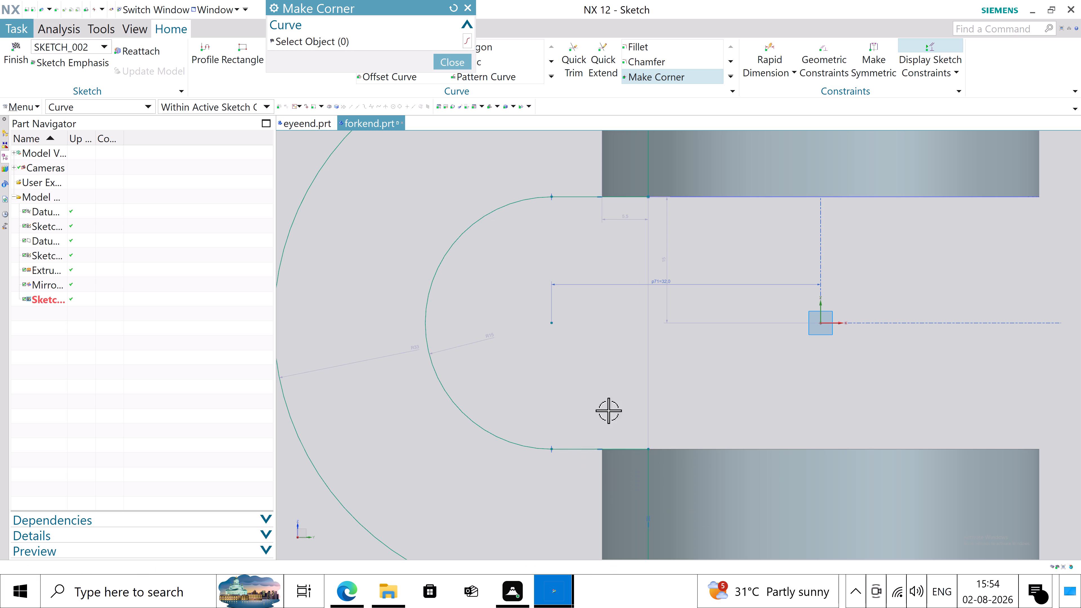
scroll(619, 331, "down", 3)
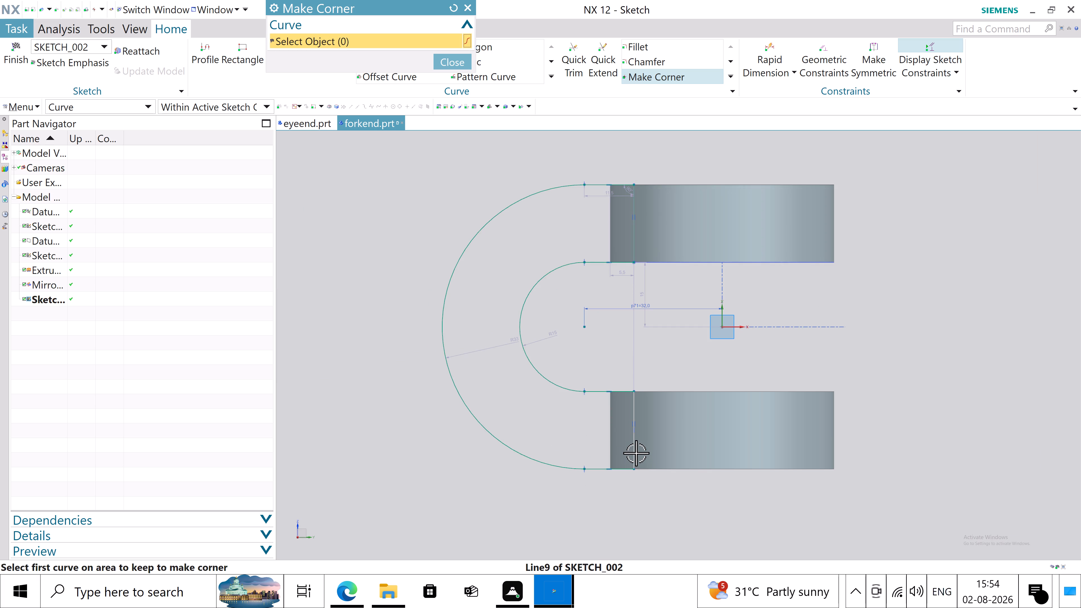
left_click(636, 453)
left_click(618, 467)
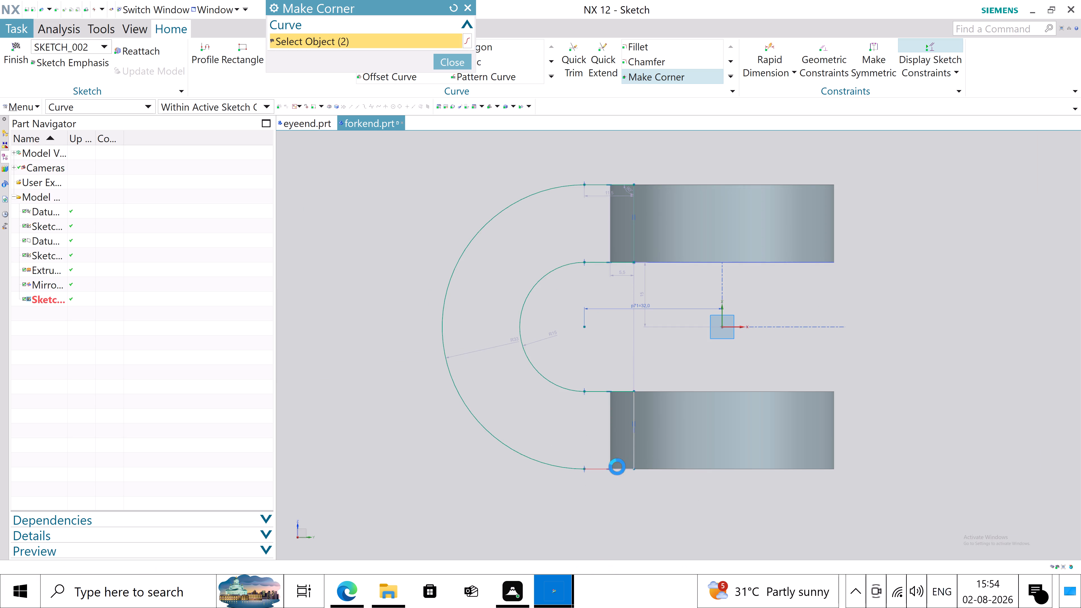
left_click(455, 57)
left_click(16, 59)
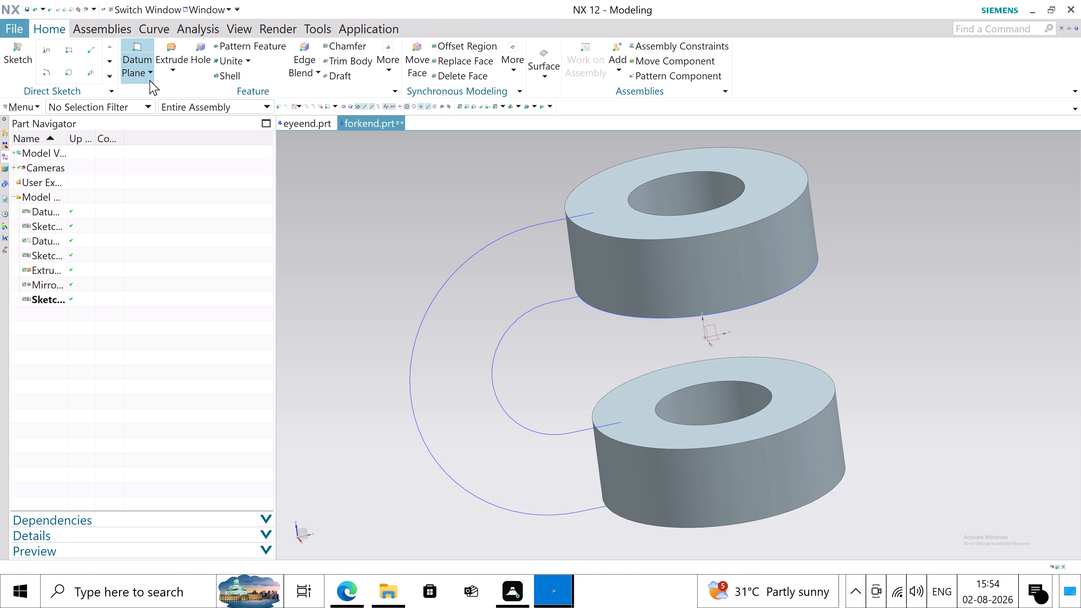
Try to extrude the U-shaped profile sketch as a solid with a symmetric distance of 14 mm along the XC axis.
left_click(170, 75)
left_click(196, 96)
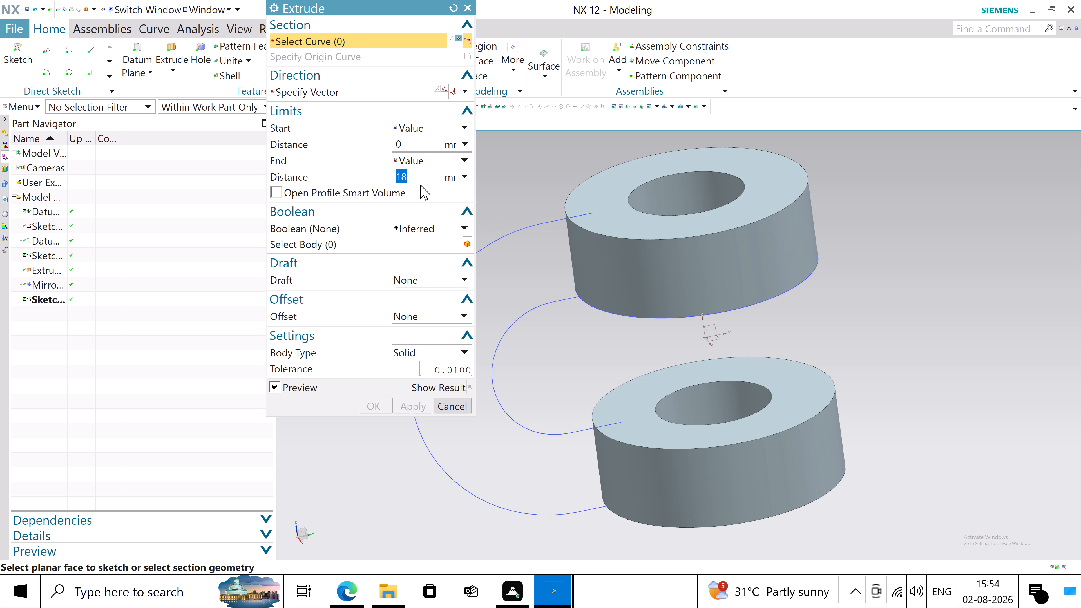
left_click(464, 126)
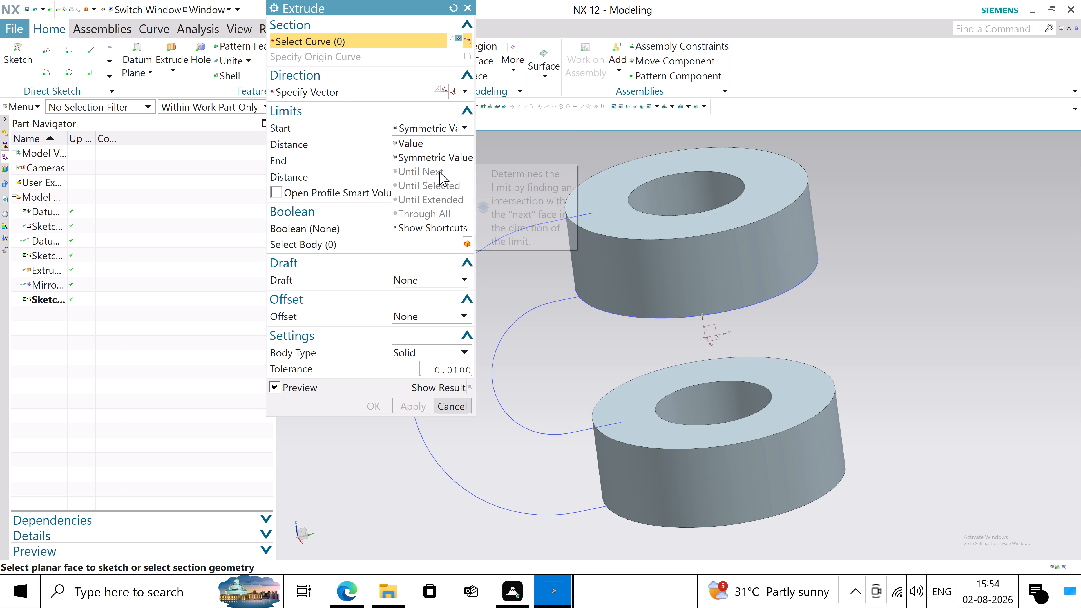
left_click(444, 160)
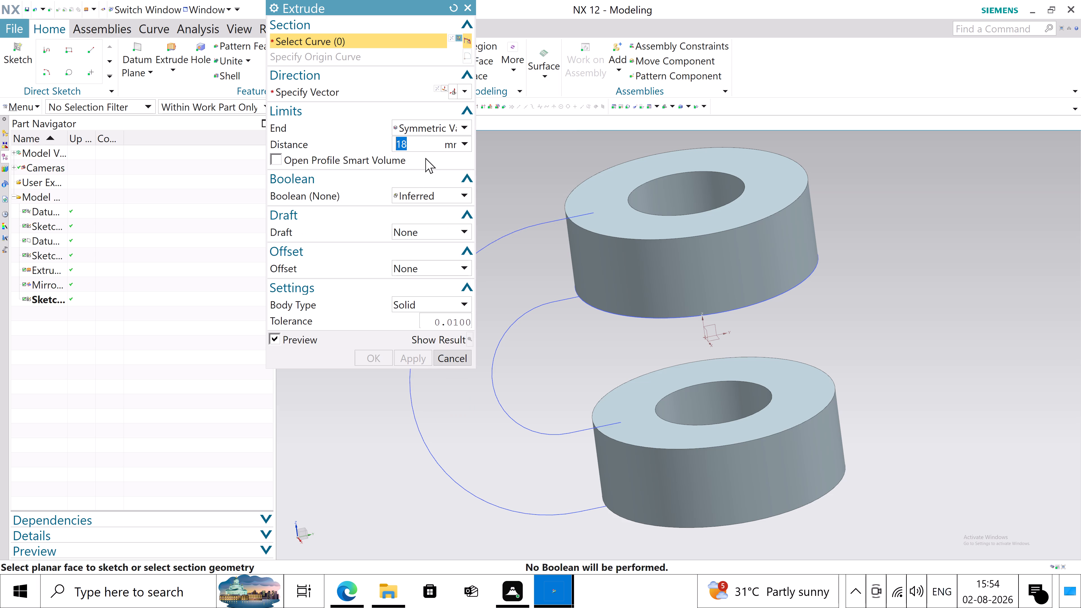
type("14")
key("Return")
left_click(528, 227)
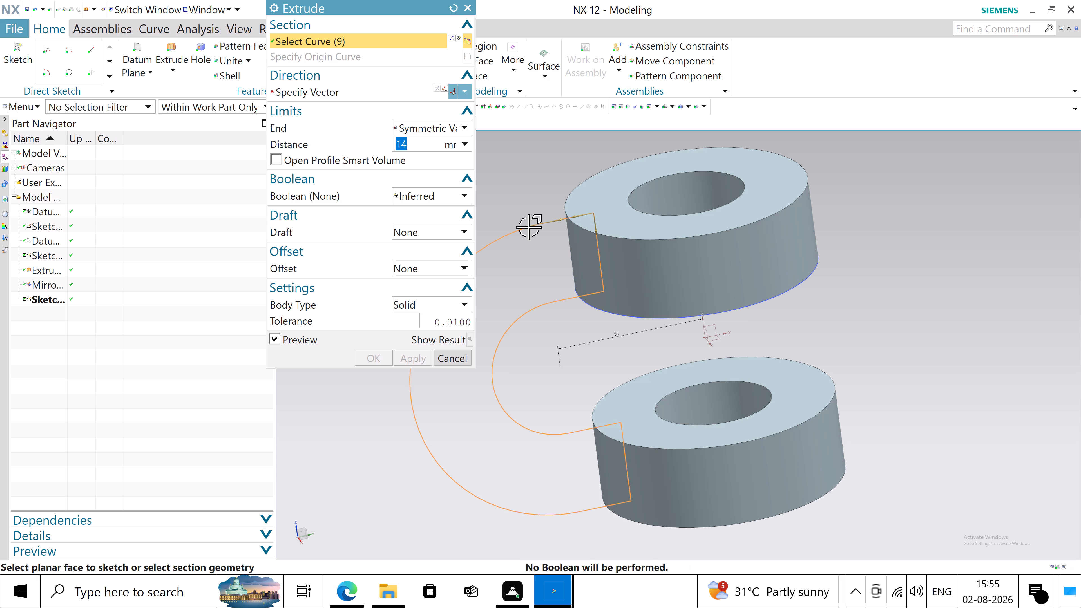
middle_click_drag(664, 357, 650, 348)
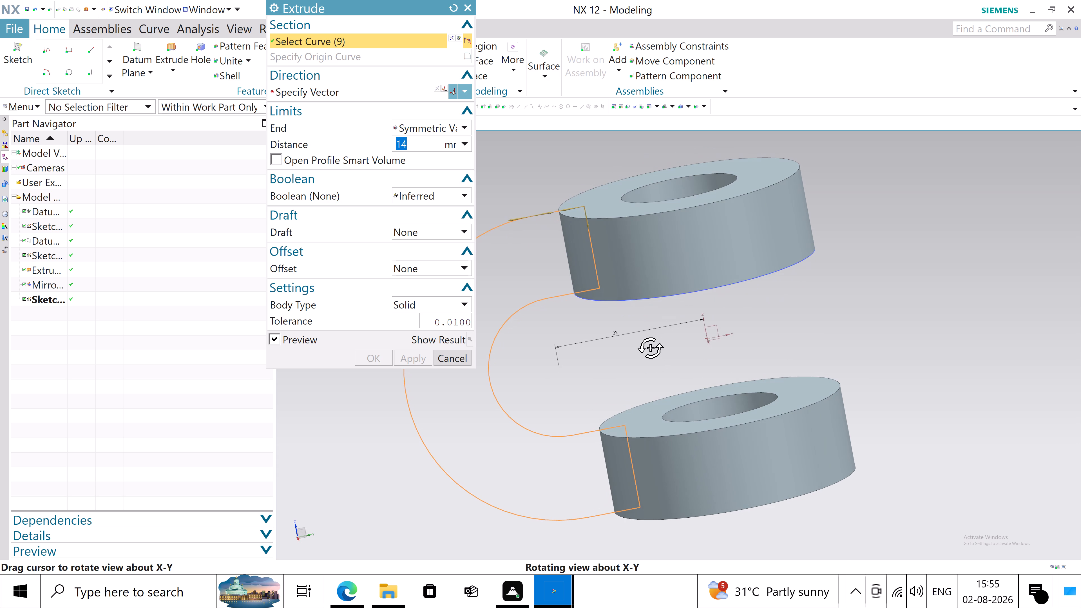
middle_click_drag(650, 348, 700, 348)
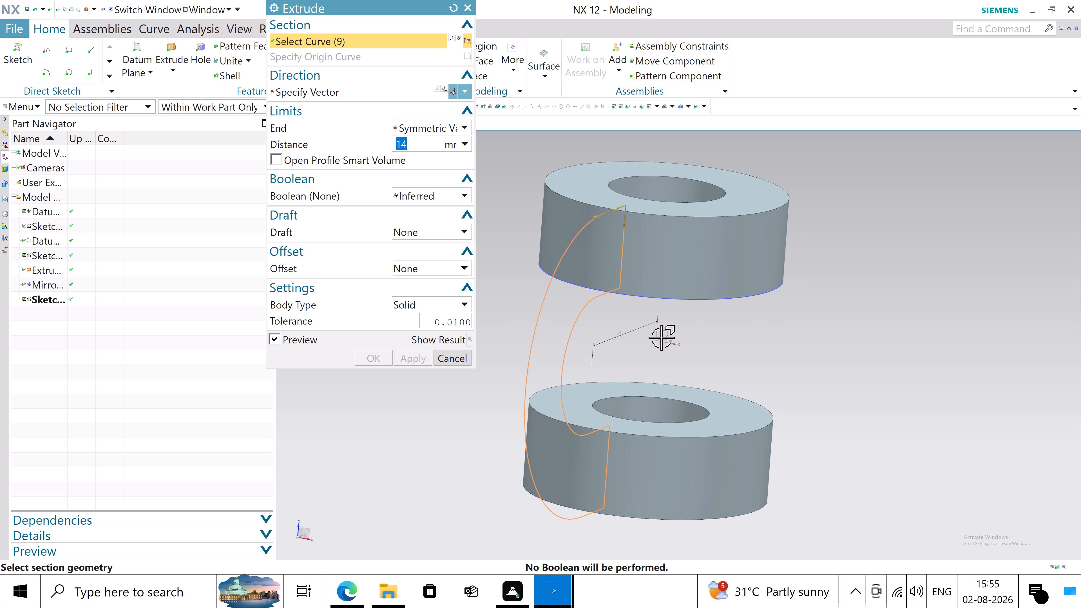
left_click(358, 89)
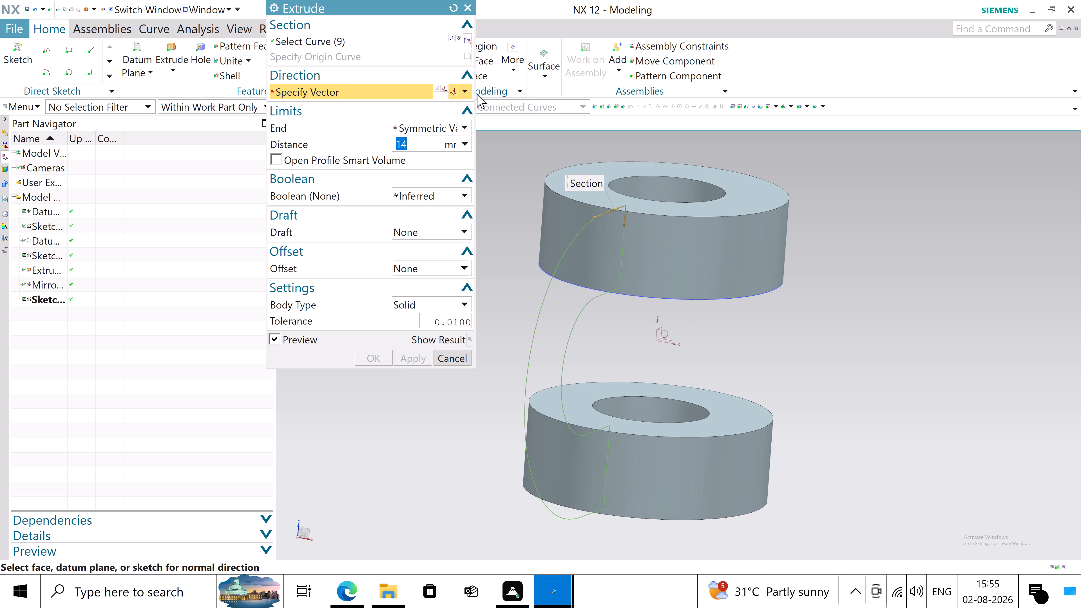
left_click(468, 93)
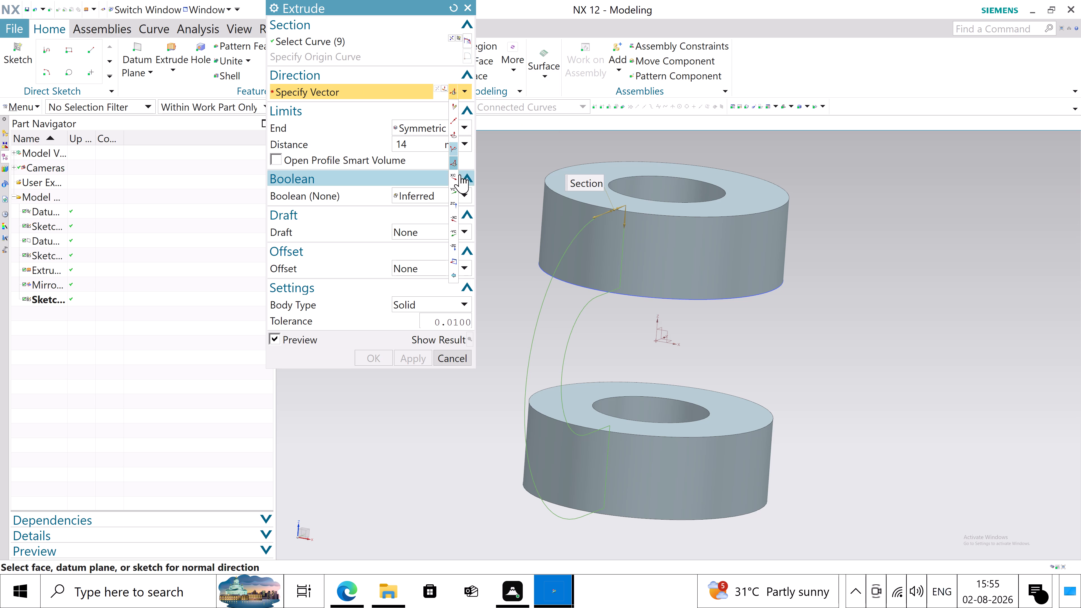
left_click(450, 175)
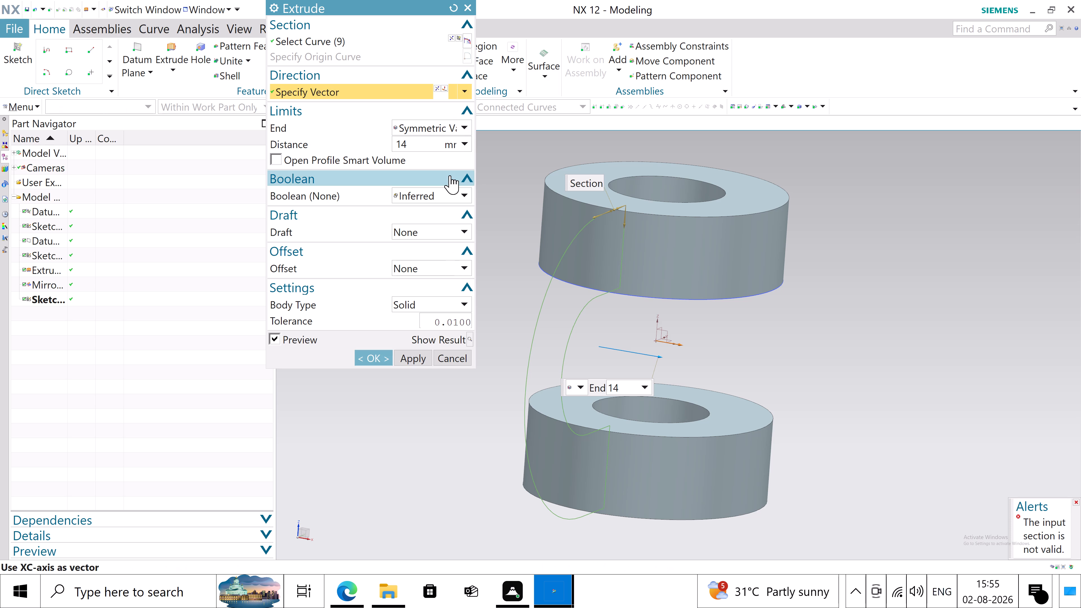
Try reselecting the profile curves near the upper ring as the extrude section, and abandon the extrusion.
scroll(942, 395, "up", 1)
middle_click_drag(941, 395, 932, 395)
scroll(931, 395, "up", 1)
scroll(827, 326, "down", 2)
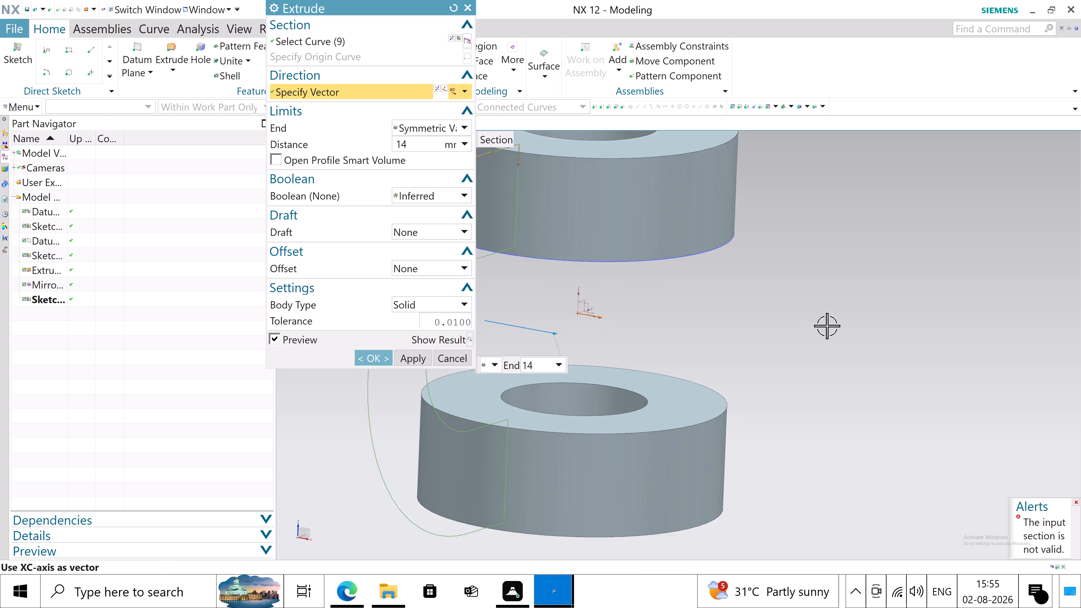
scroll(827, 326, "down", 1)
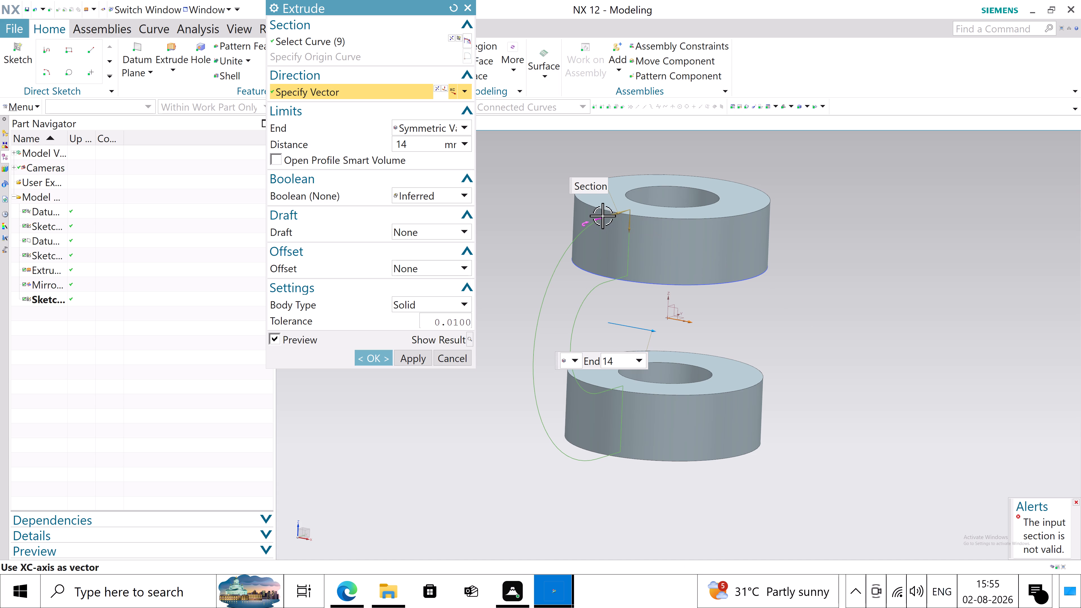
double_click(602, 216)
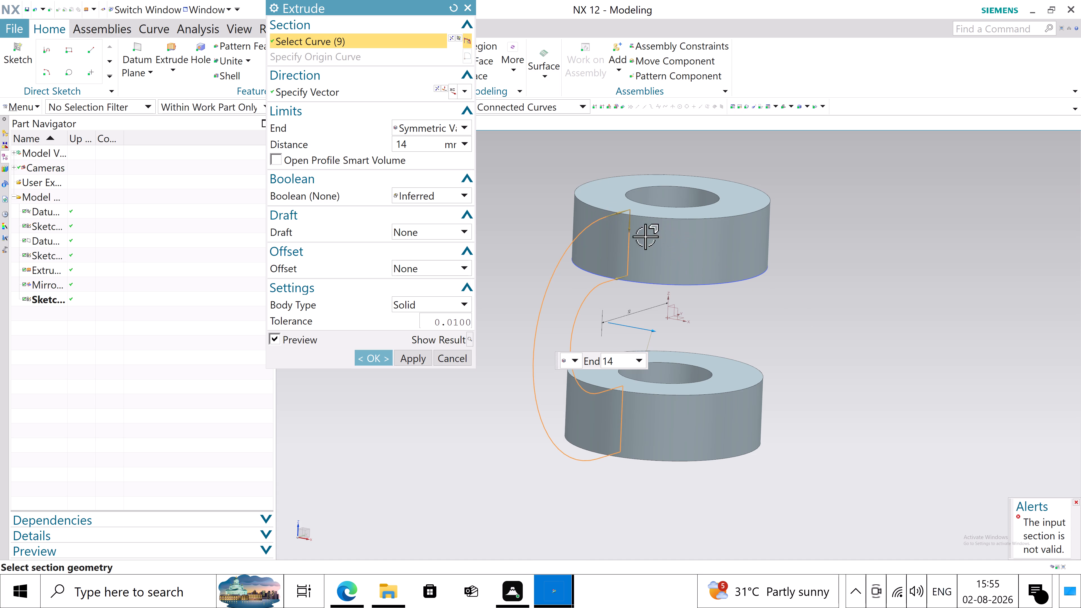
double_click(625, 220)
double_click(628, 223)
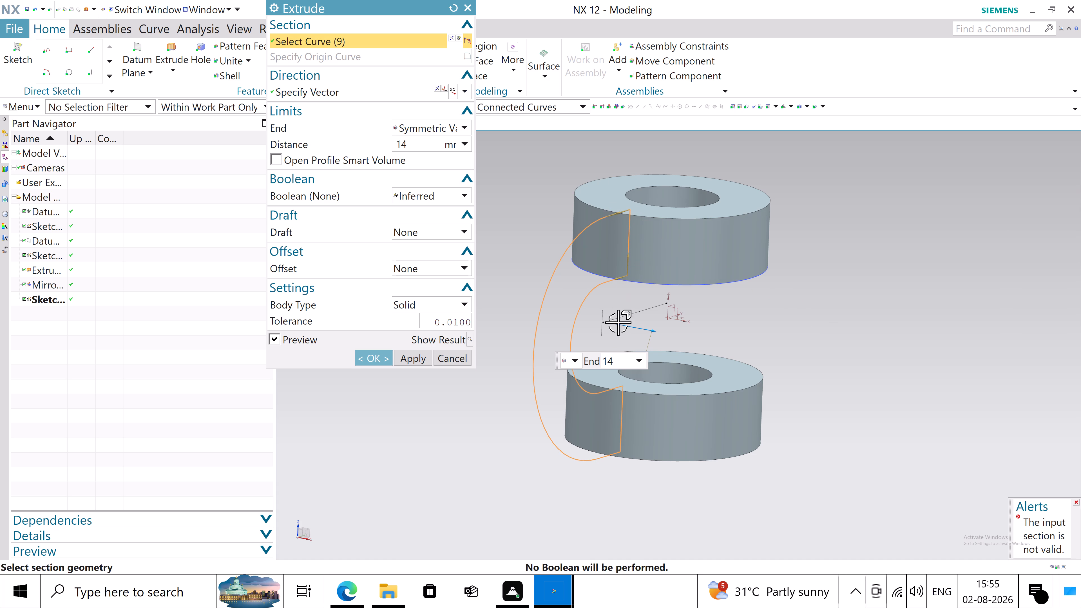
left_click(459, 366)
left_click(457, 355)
Hide the ring sketch SKETCH_001 on the underside of the upper ring.
middle_click_drag(514, 301, 481, 279)
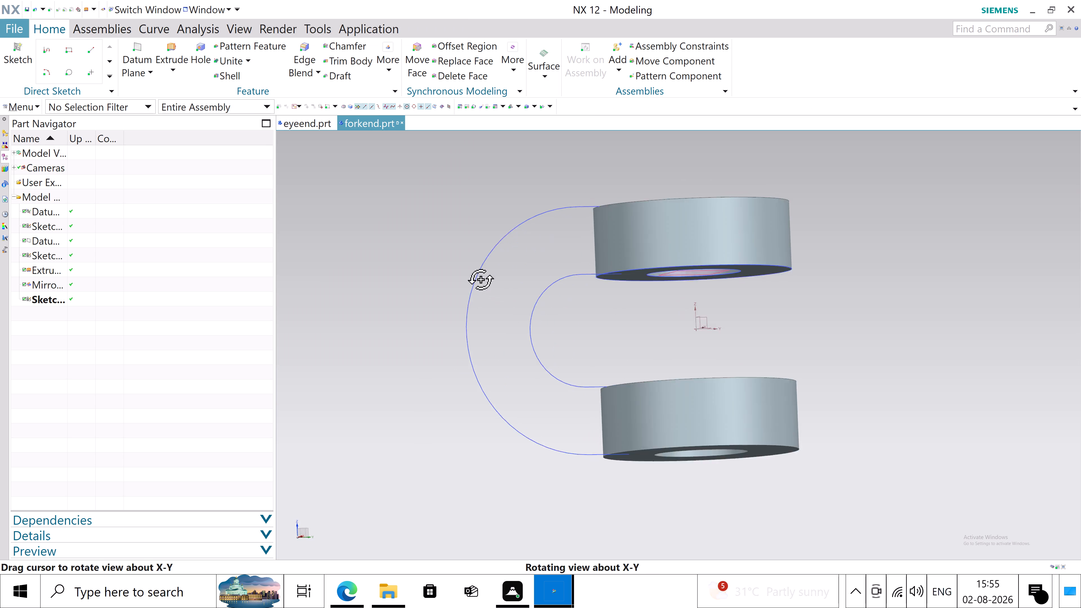
middle_click_drag(481, 279, 476, 246)
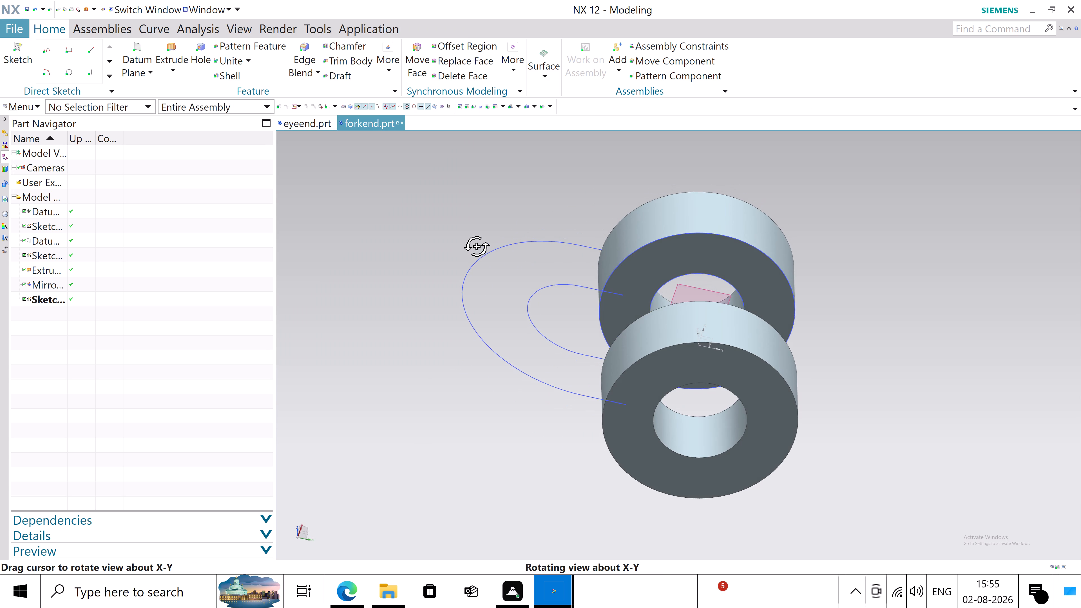
middle_click_drag(476, 246, 500, 278)
left_click(707, 260)
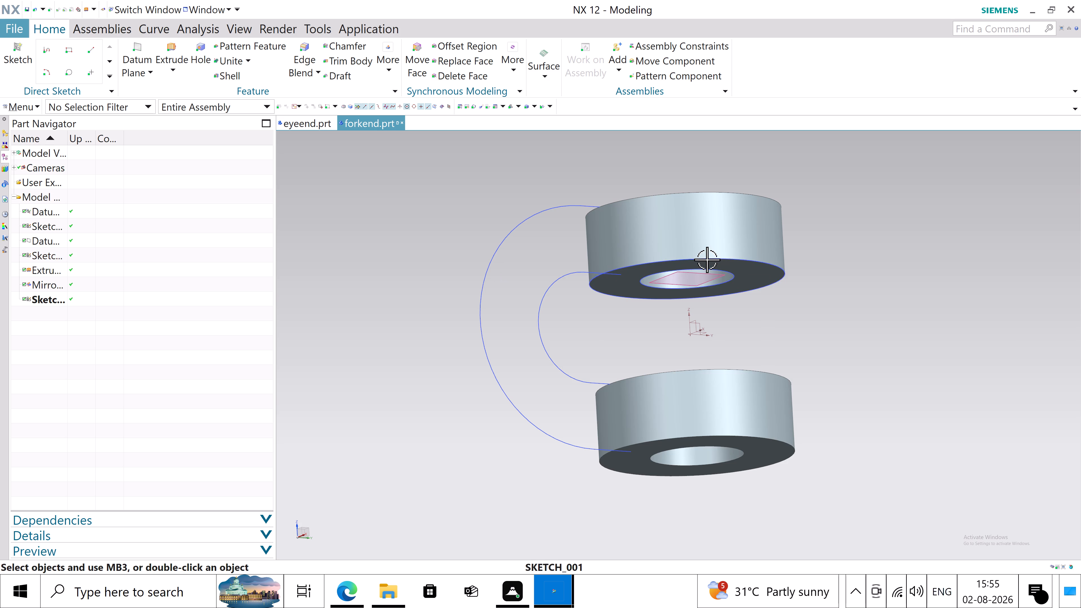
right_click(707, 260)
left_click(740, 280)
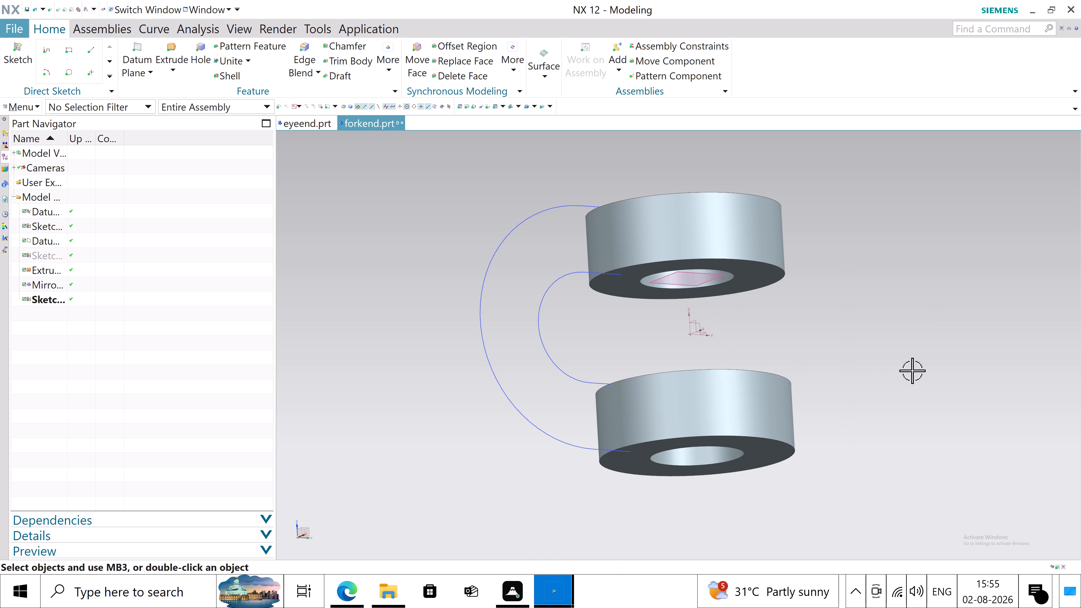
Reopen the U-shaped profile's sketch, SKETCH_002, for editing.
middle_click_drag(809, 373, 801, 395)
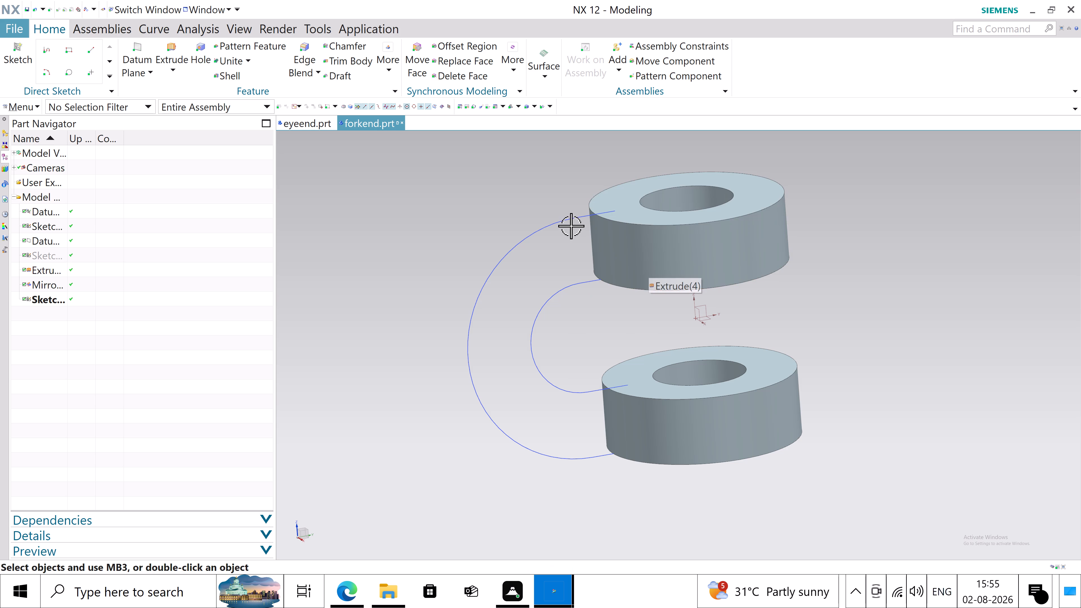
left_click(45, 303)
right_click(45, 303)
left_click(102, 68)
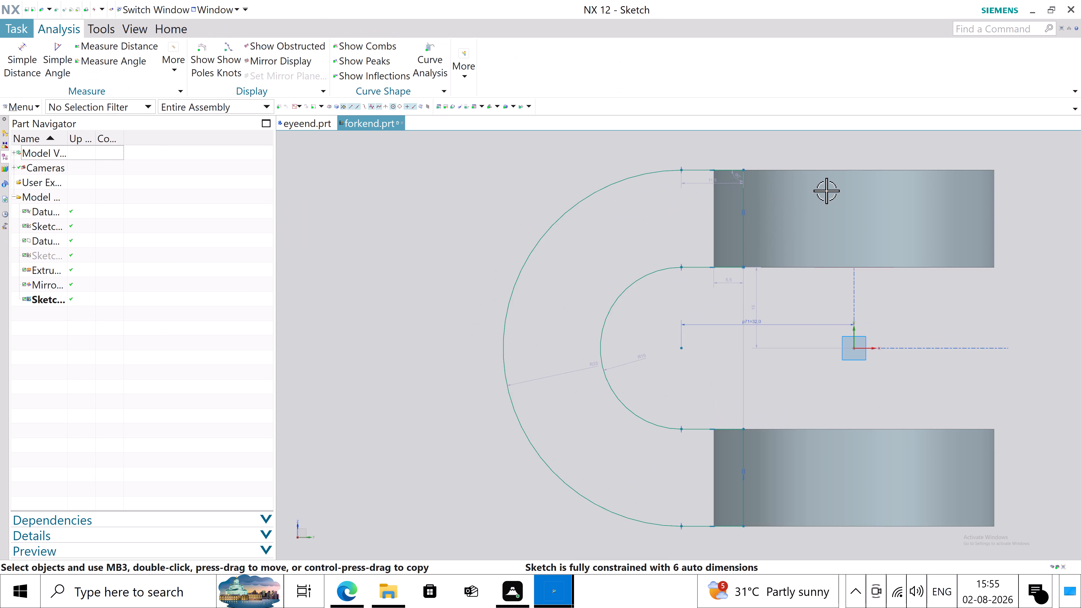
Examine the U-profile's corners and line ends at the upper ring for gaps or overlapping curves.
scroll(830, 190, "up", 4)
scroll(694, 213, "up", 2)
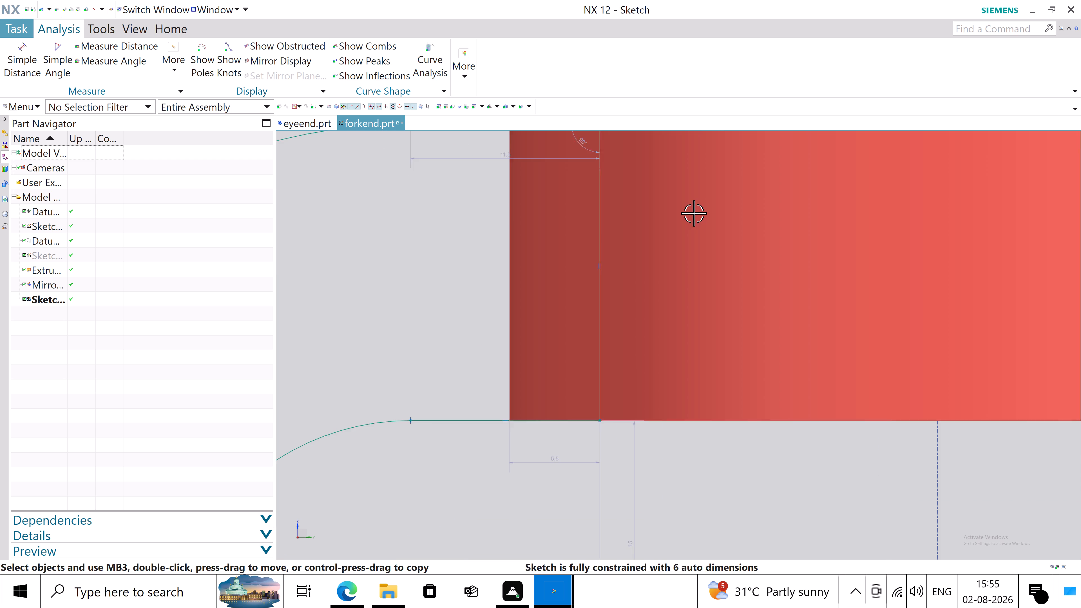
scroll(694, 213, "down", 5)
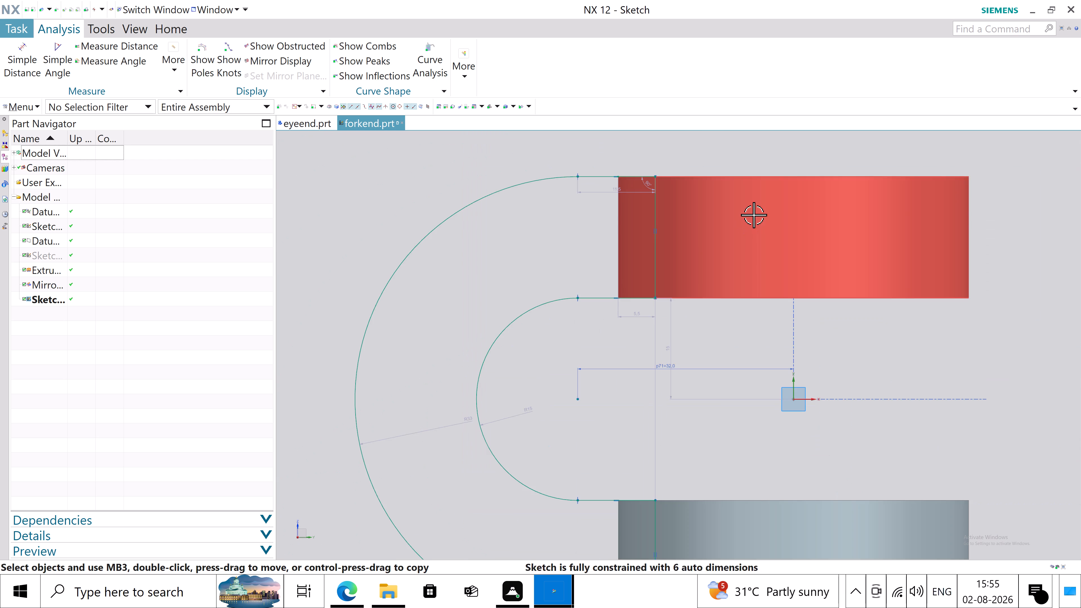
scroll(753, 214, "down", 2)
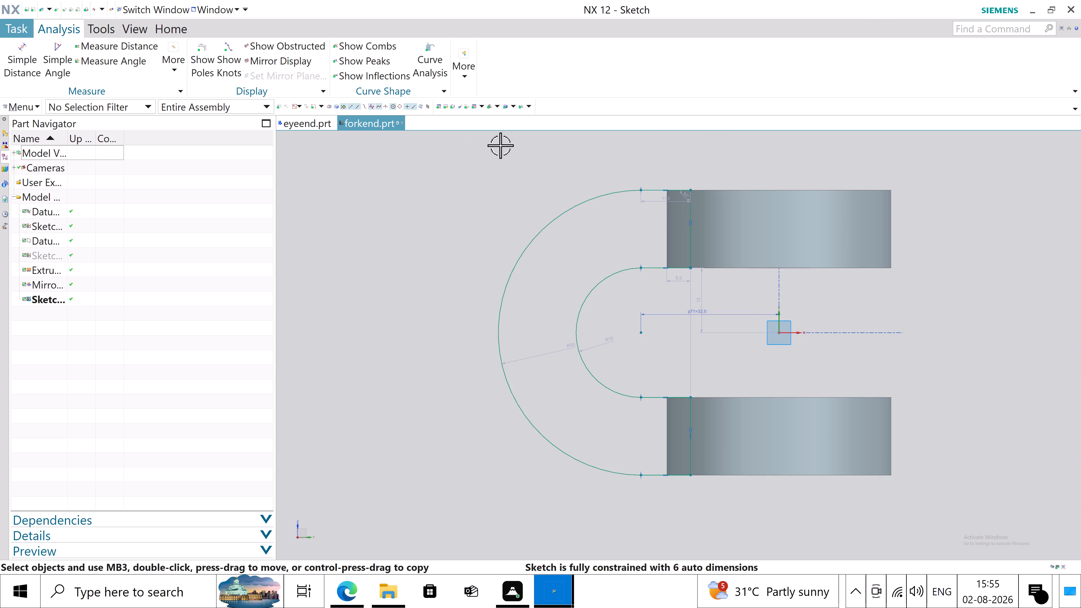
scroll(720, 189, "up", 4)
scroll(666, 192, "up", 3)
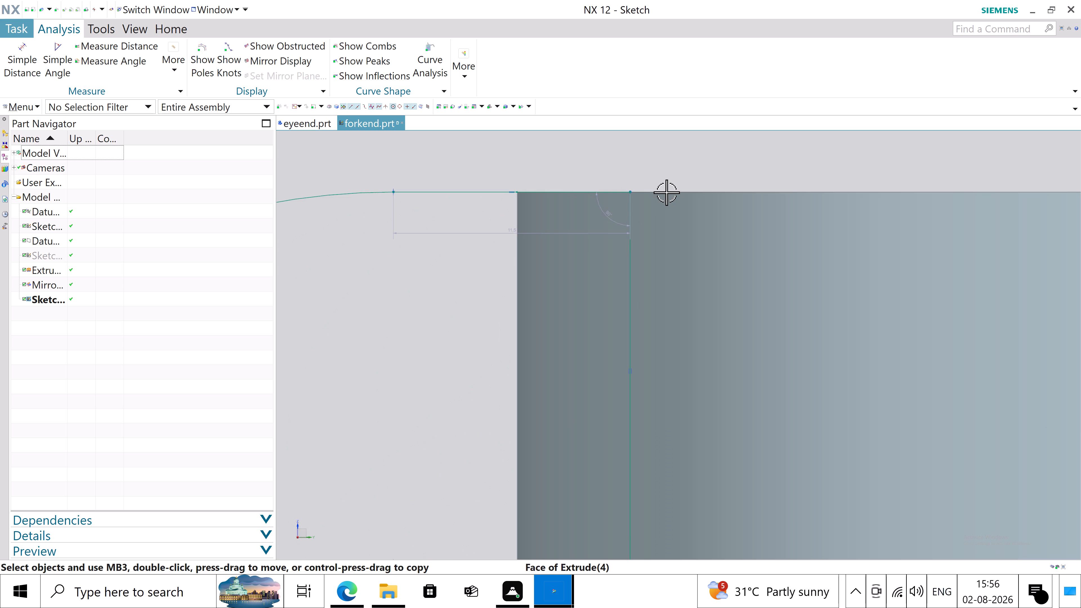
scroll(666, 192, "up", 2)
scroll(666, 192, "down", 4)
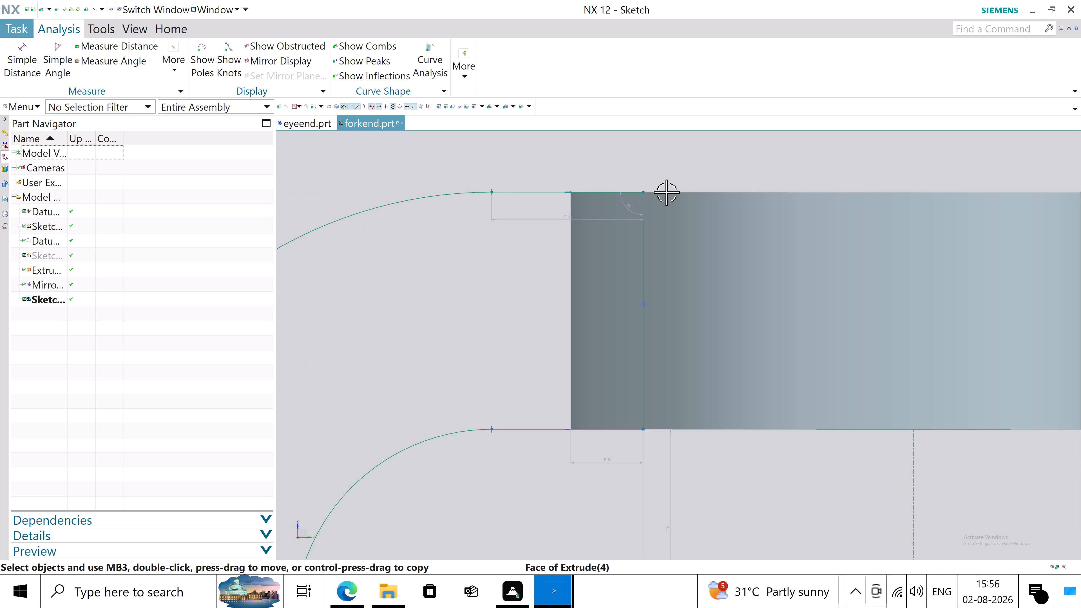
scroll(666, 192, "down", 3)
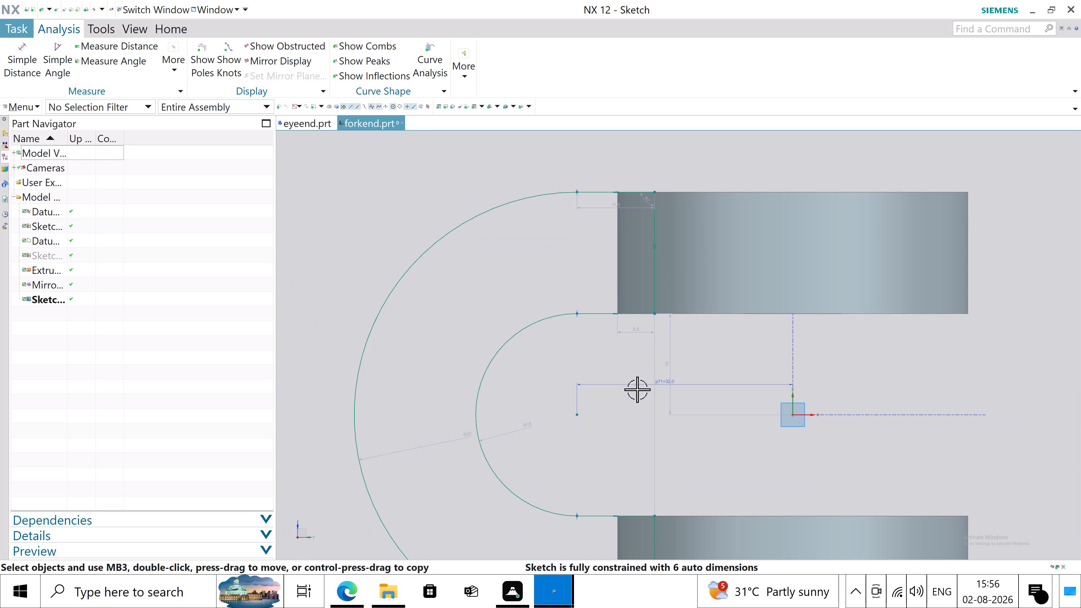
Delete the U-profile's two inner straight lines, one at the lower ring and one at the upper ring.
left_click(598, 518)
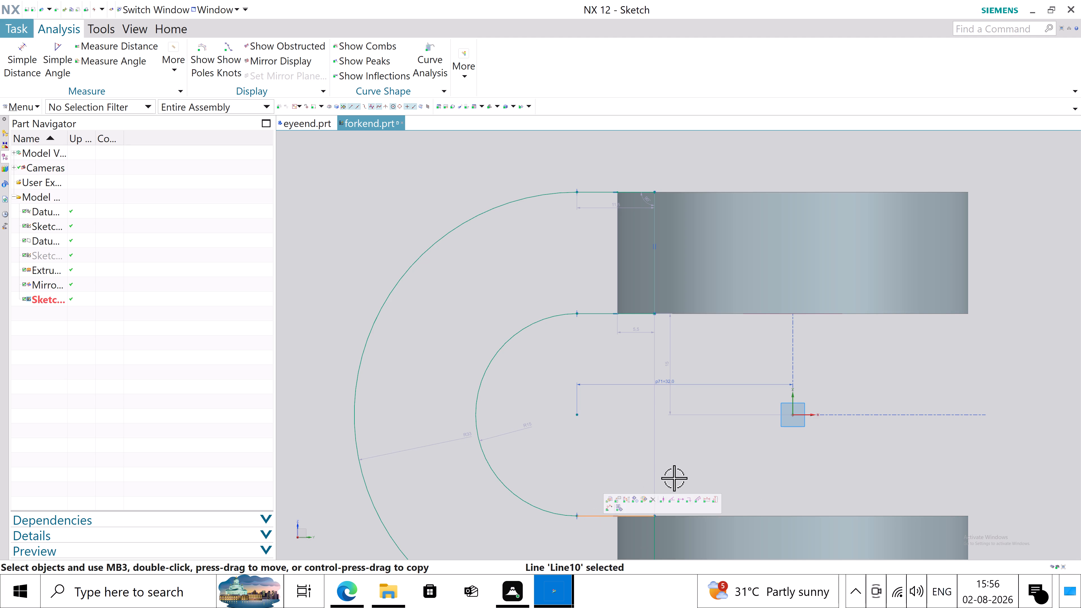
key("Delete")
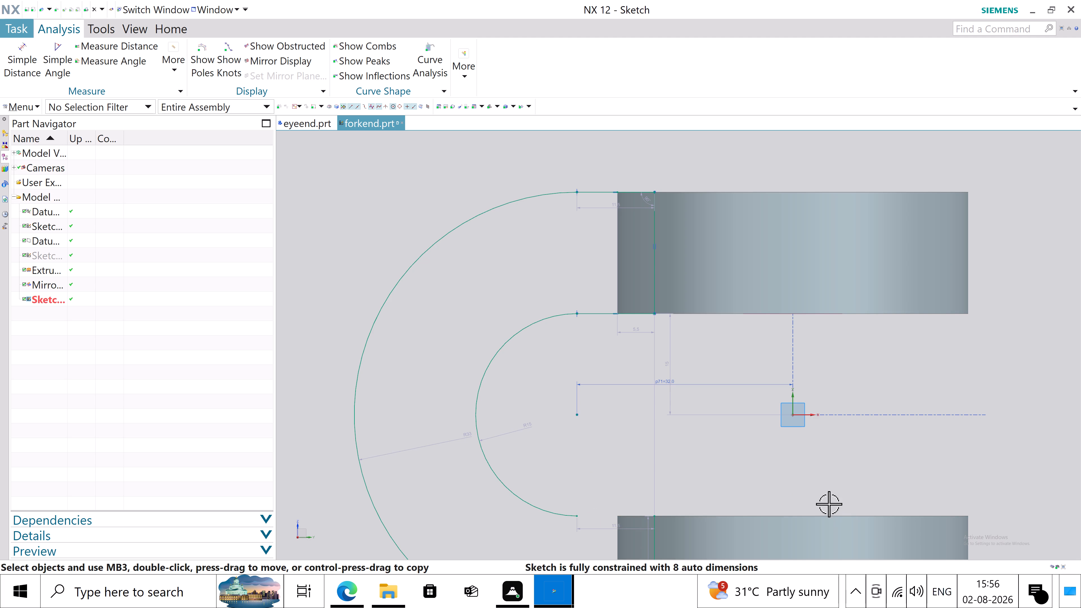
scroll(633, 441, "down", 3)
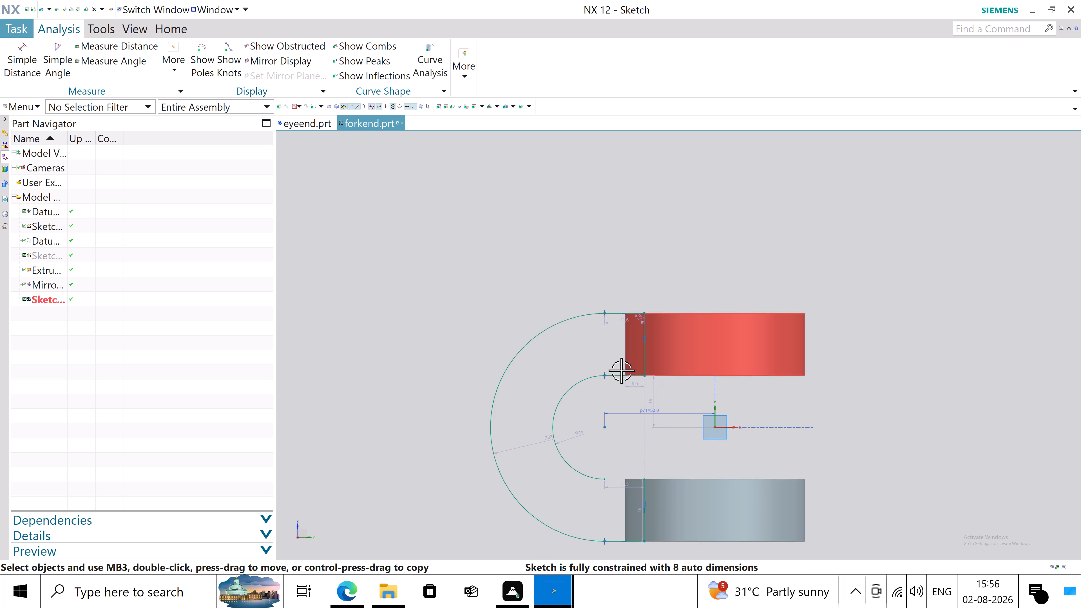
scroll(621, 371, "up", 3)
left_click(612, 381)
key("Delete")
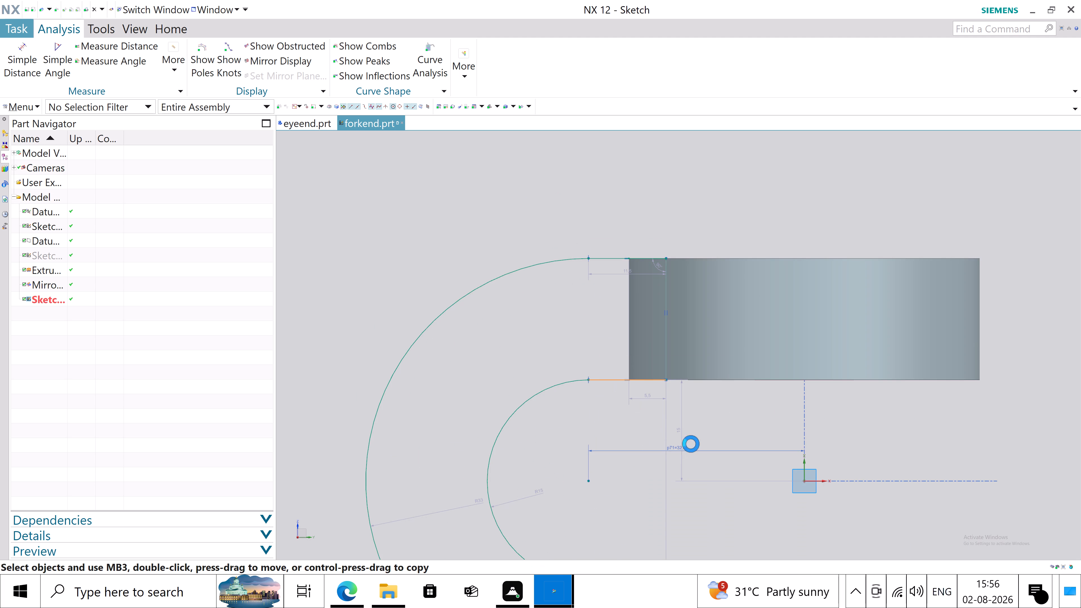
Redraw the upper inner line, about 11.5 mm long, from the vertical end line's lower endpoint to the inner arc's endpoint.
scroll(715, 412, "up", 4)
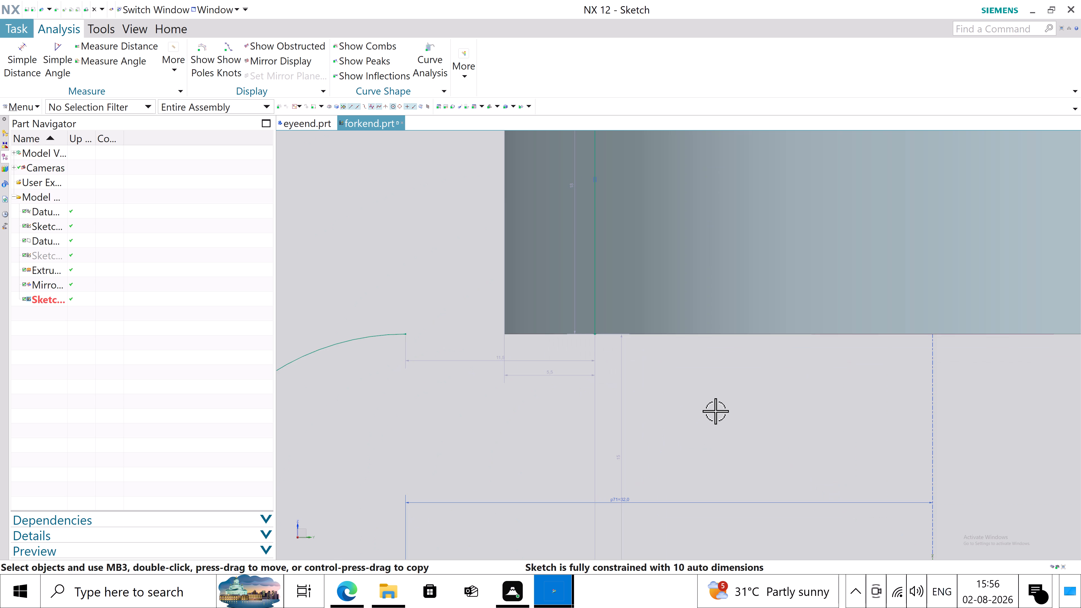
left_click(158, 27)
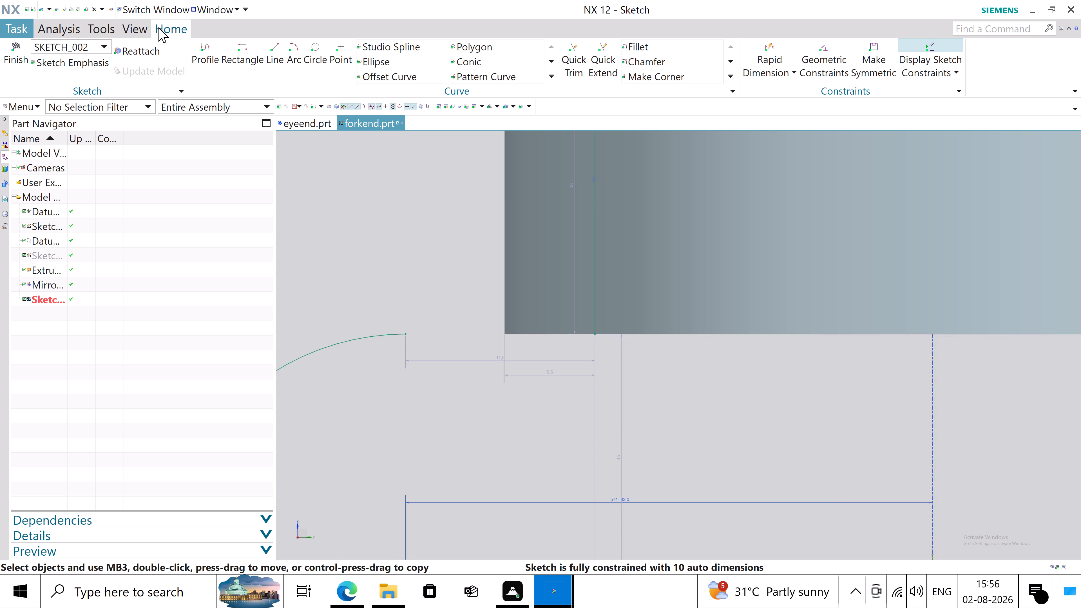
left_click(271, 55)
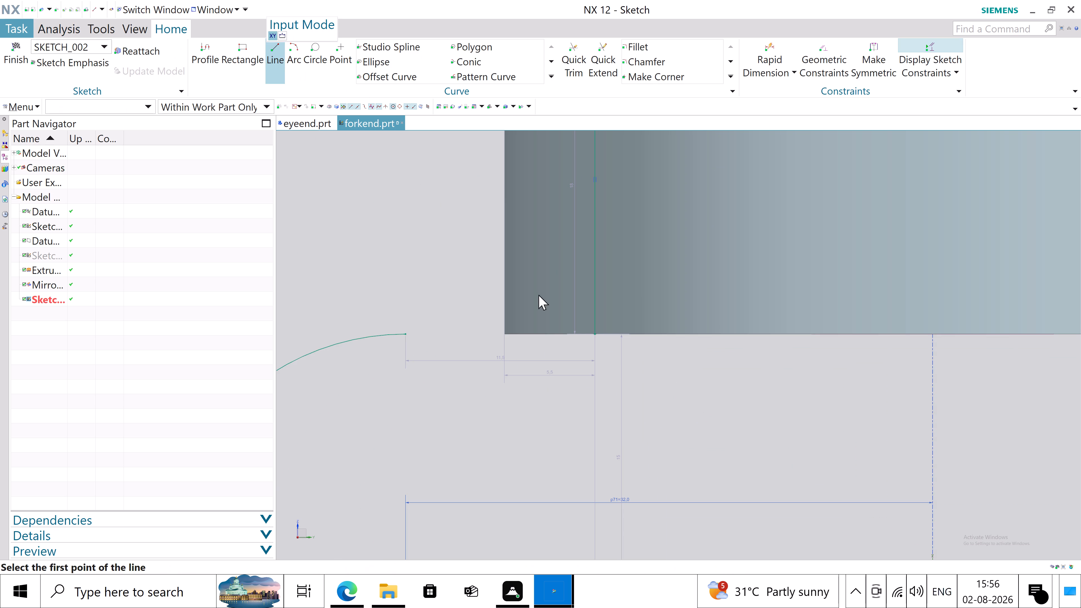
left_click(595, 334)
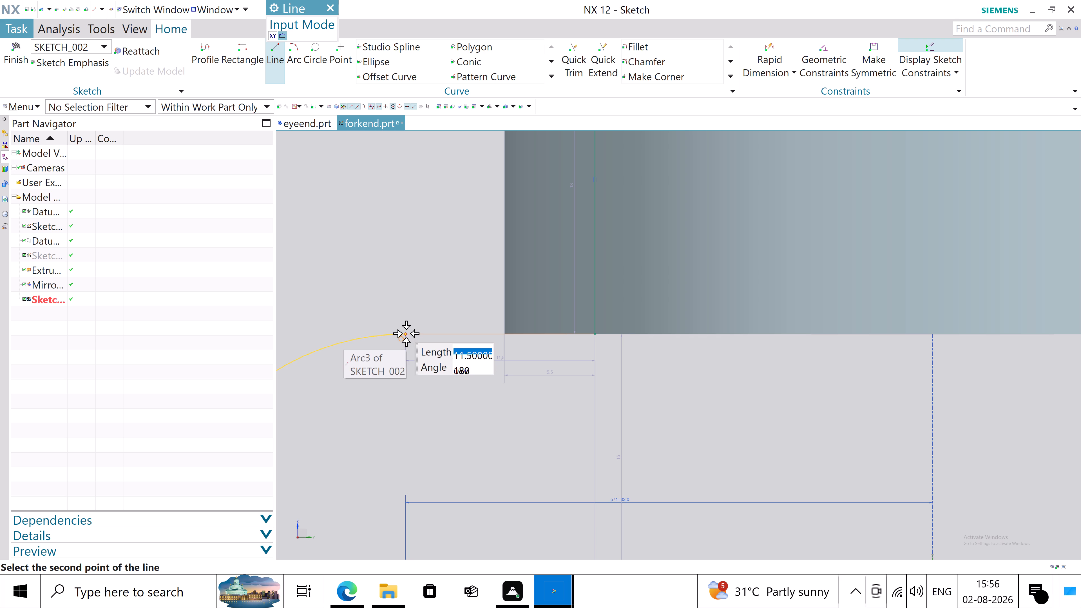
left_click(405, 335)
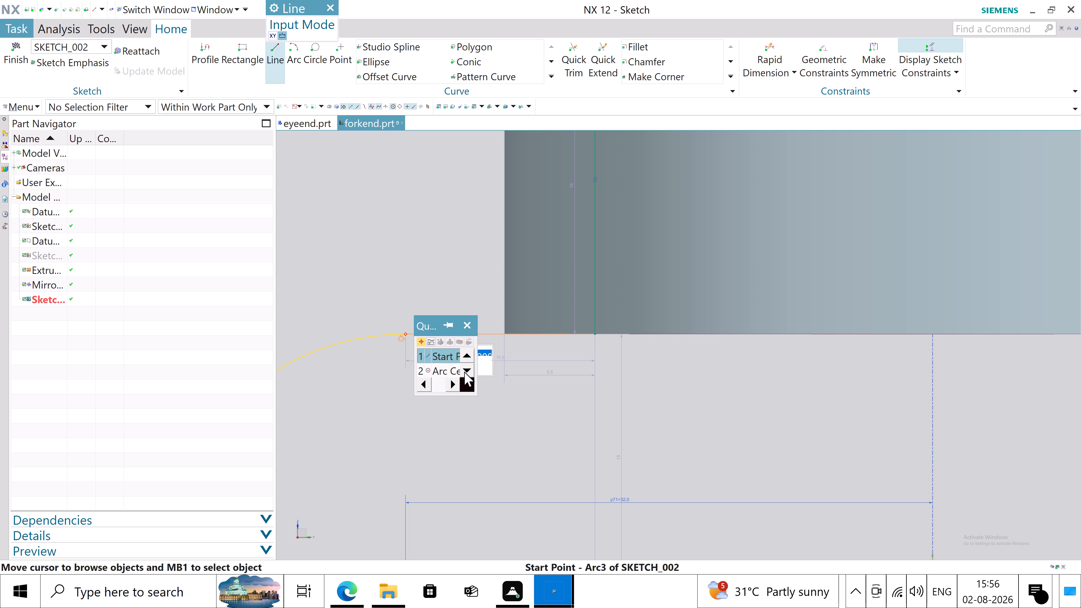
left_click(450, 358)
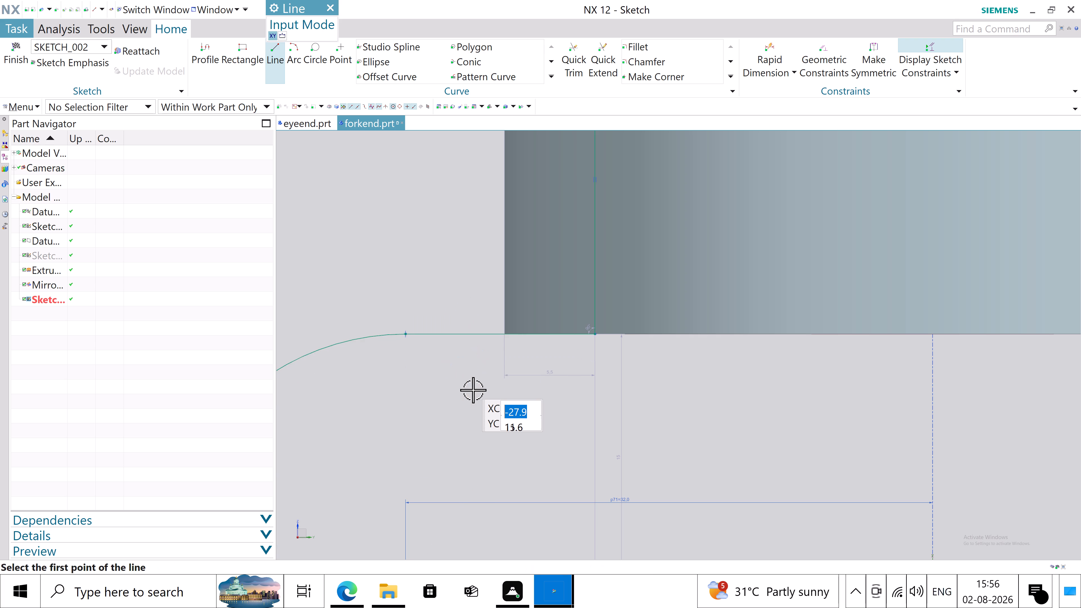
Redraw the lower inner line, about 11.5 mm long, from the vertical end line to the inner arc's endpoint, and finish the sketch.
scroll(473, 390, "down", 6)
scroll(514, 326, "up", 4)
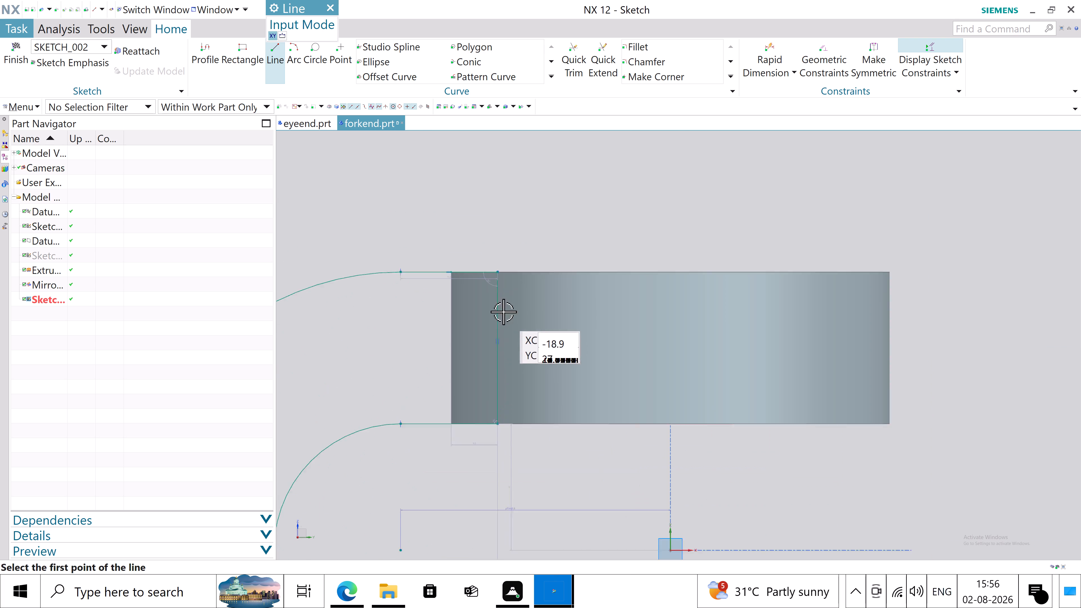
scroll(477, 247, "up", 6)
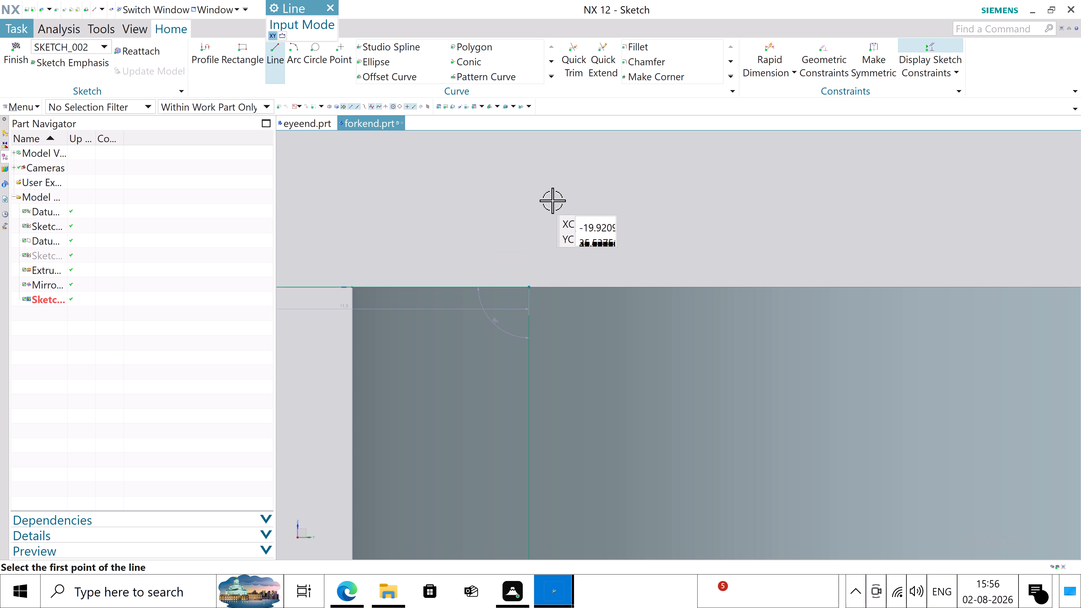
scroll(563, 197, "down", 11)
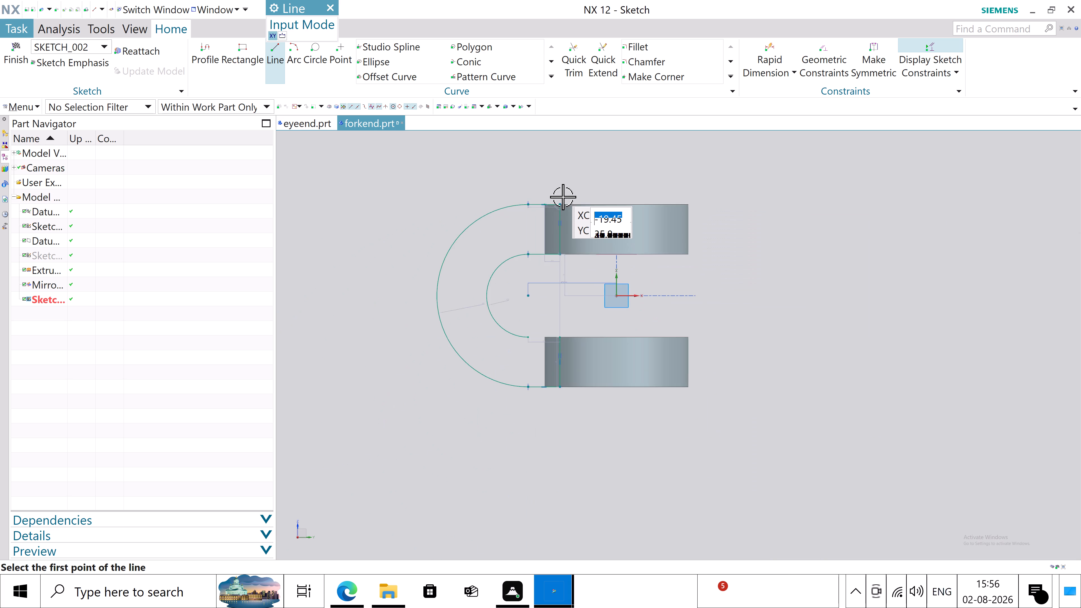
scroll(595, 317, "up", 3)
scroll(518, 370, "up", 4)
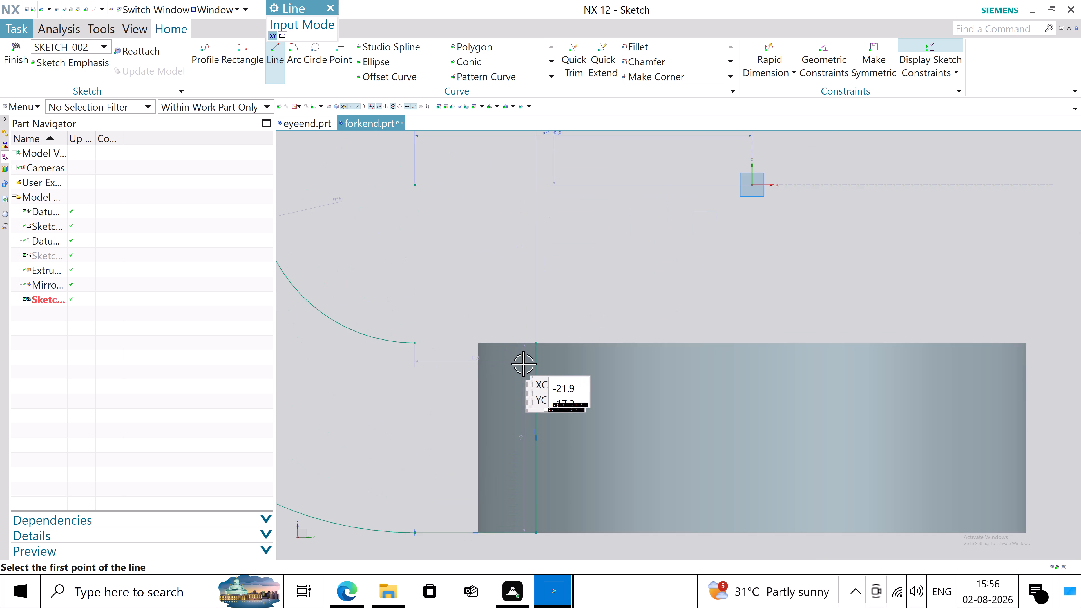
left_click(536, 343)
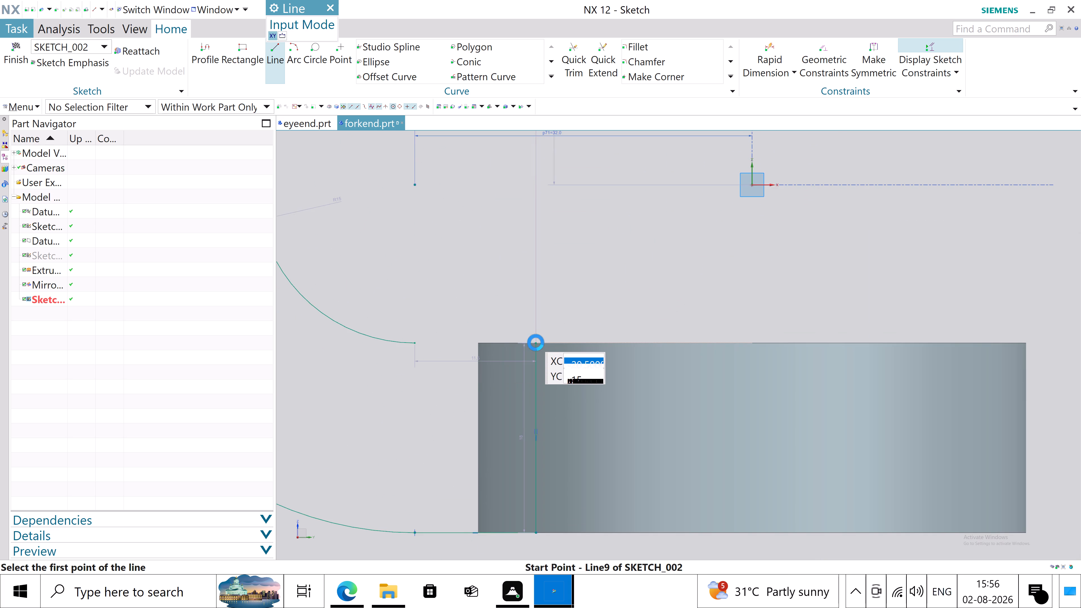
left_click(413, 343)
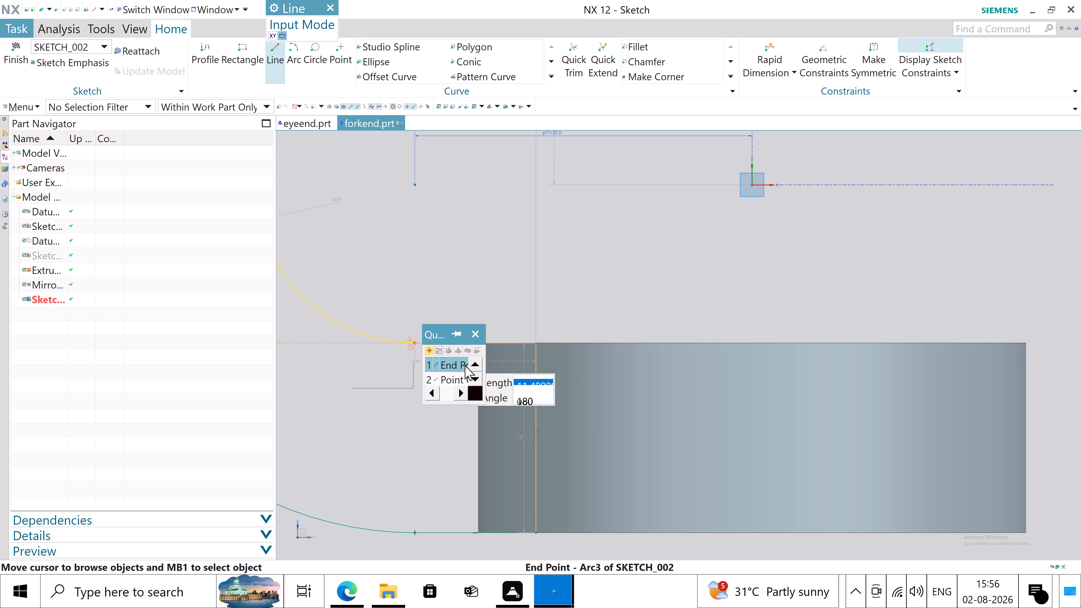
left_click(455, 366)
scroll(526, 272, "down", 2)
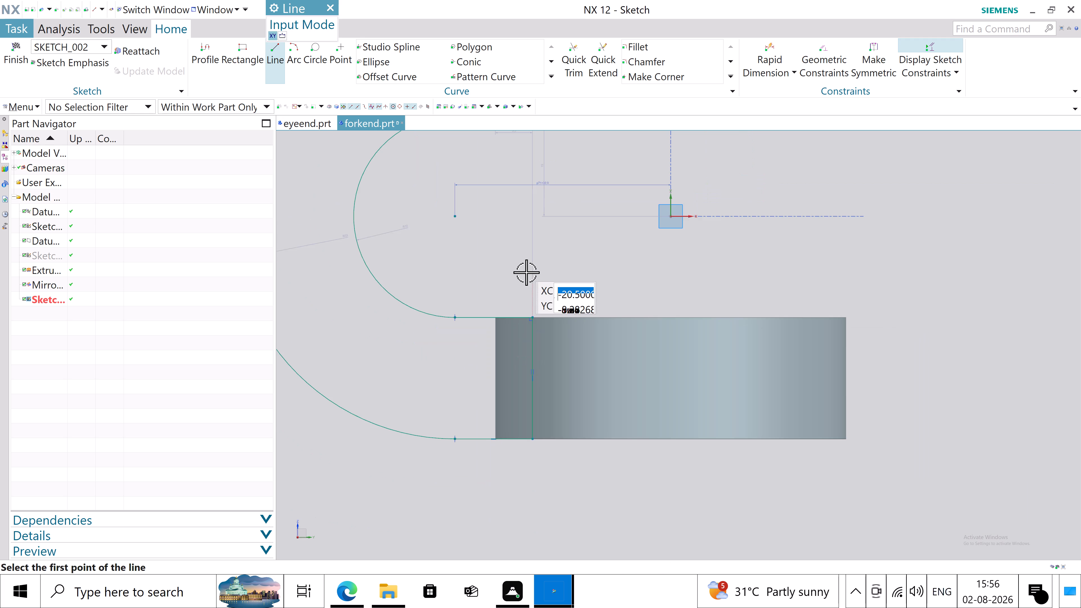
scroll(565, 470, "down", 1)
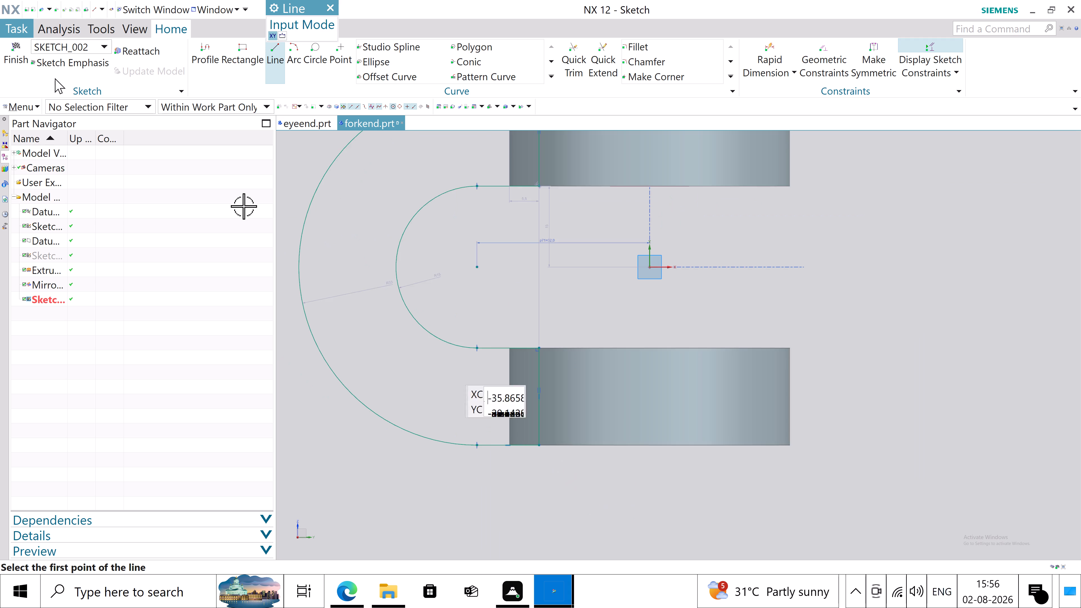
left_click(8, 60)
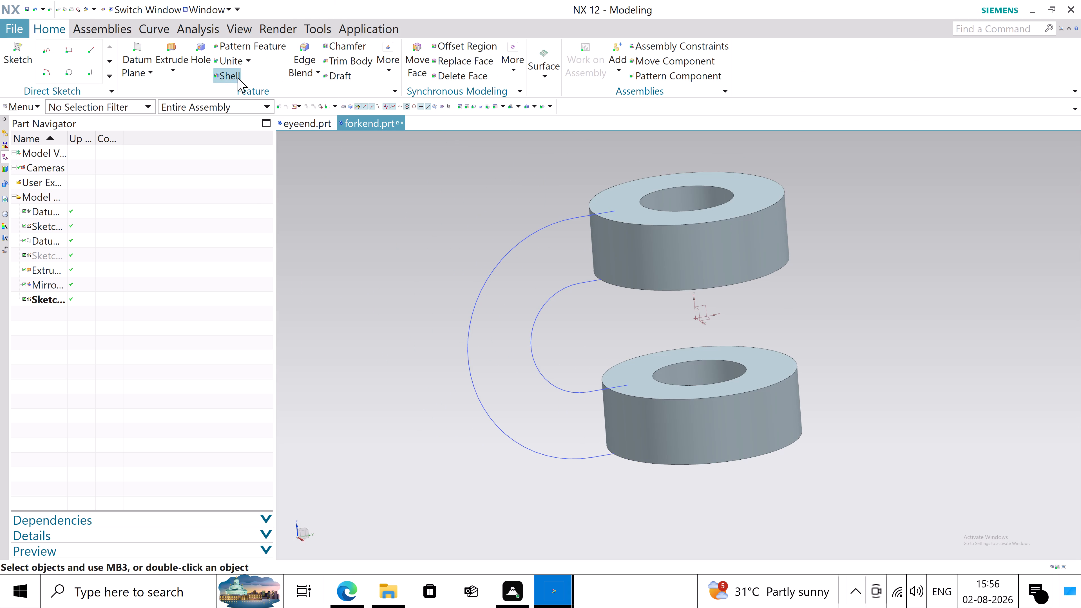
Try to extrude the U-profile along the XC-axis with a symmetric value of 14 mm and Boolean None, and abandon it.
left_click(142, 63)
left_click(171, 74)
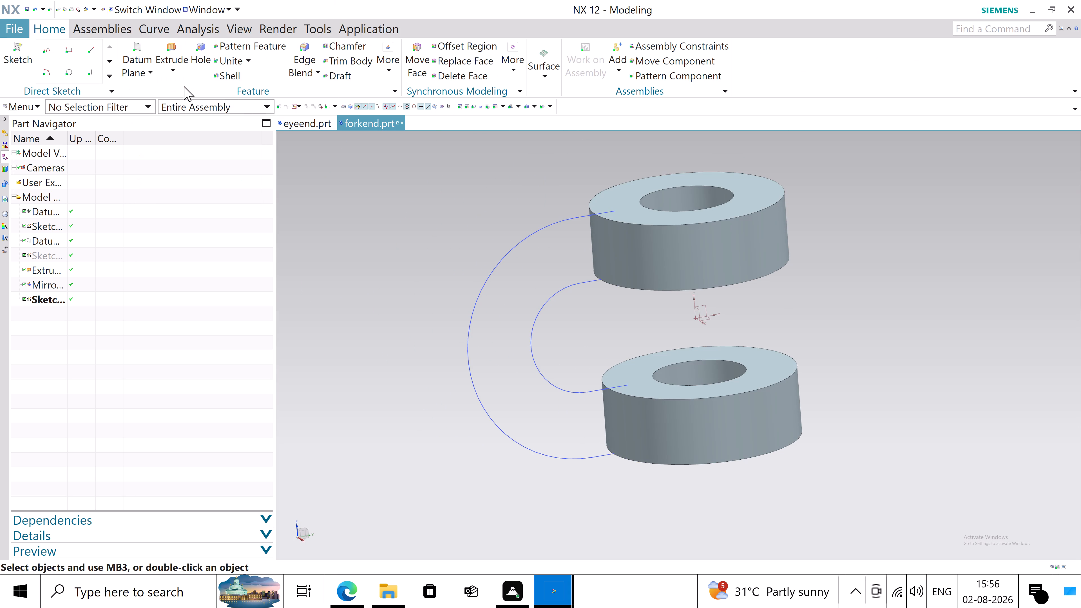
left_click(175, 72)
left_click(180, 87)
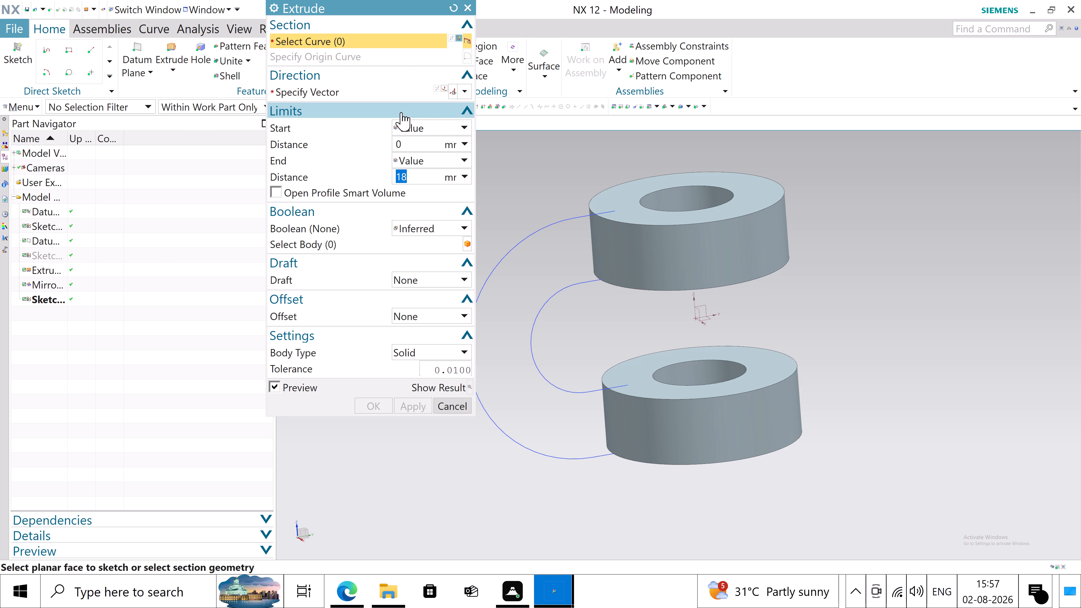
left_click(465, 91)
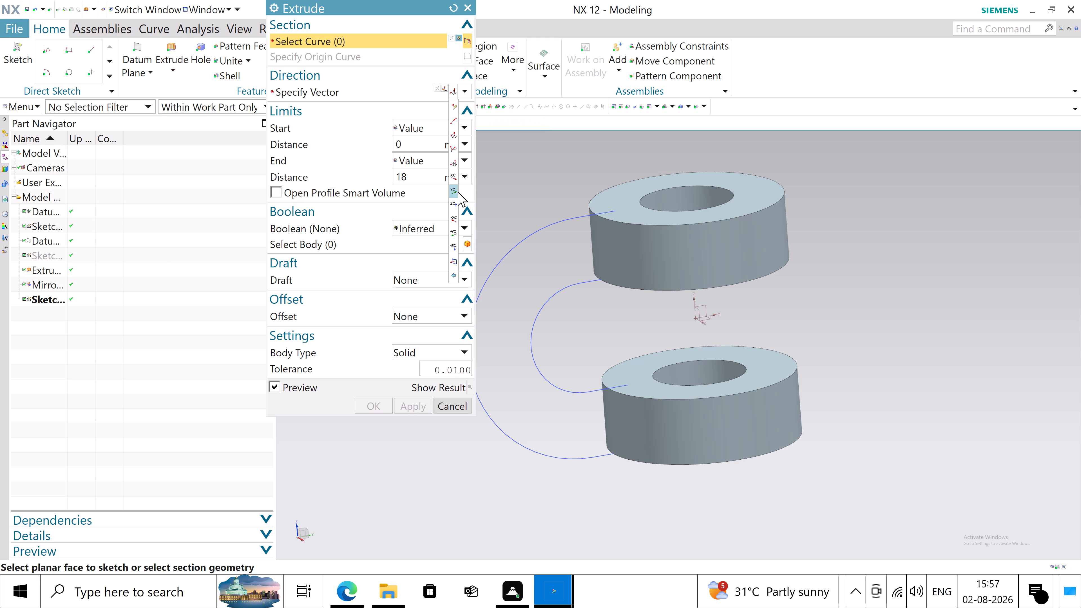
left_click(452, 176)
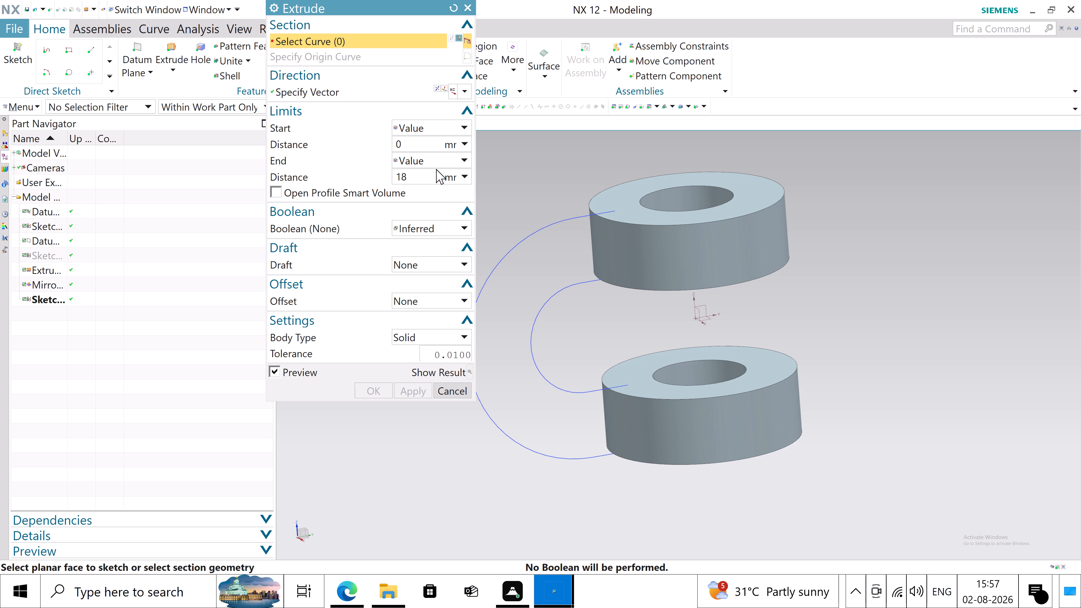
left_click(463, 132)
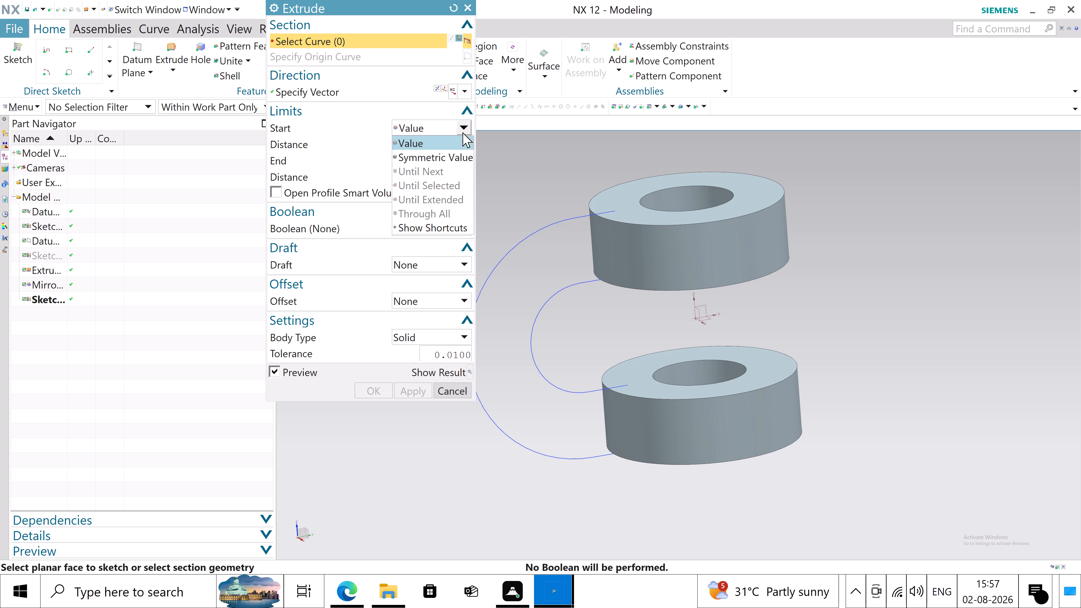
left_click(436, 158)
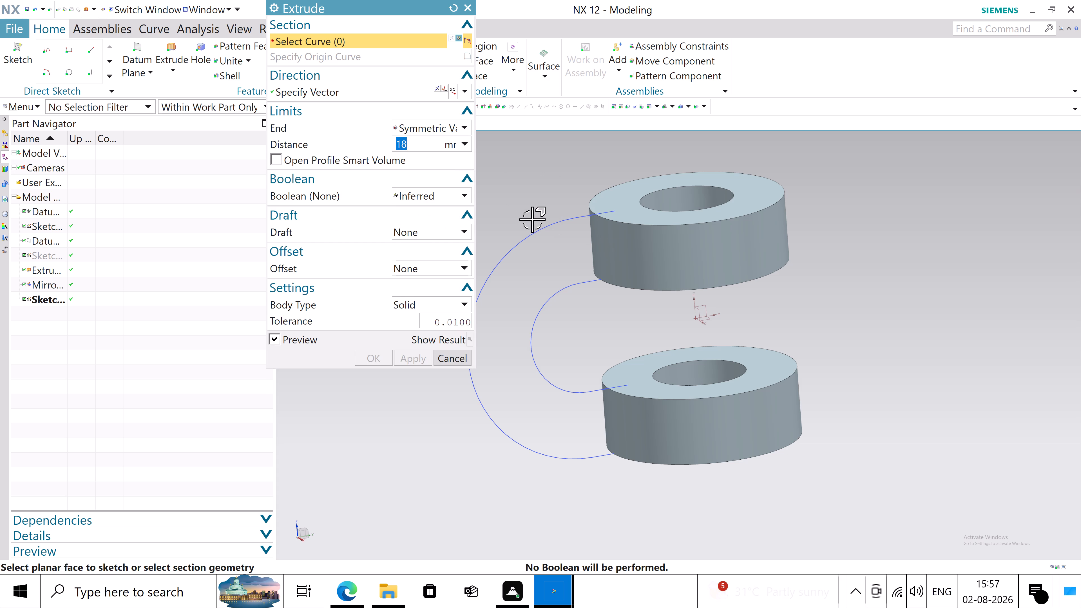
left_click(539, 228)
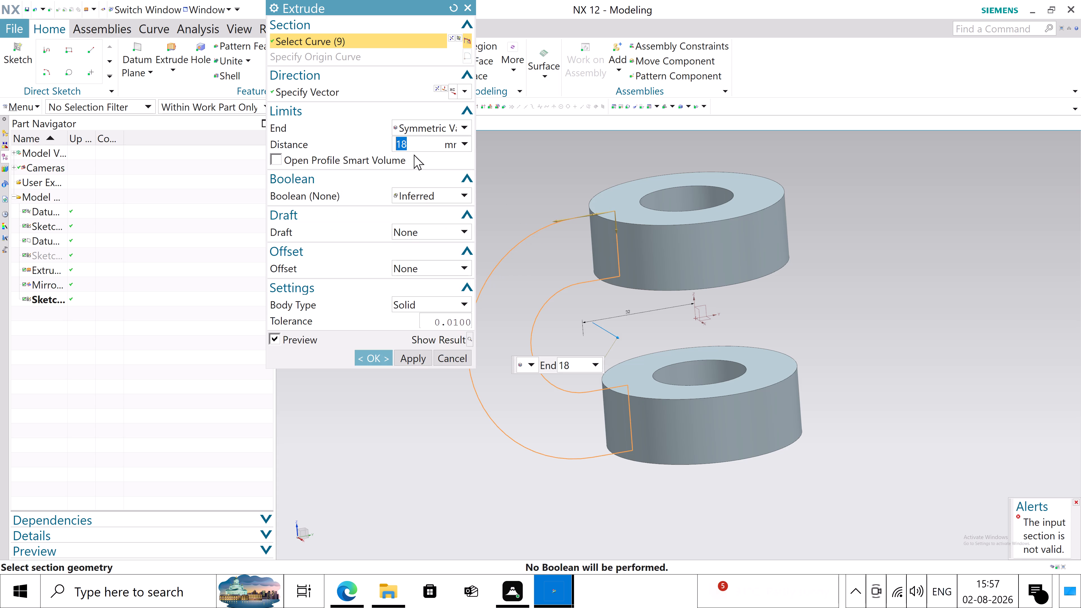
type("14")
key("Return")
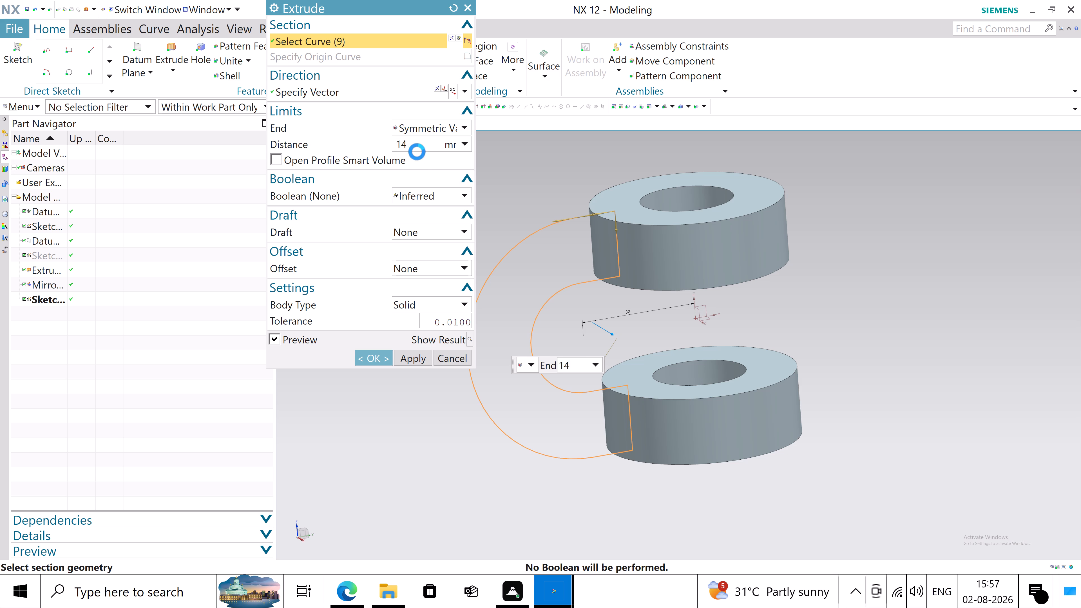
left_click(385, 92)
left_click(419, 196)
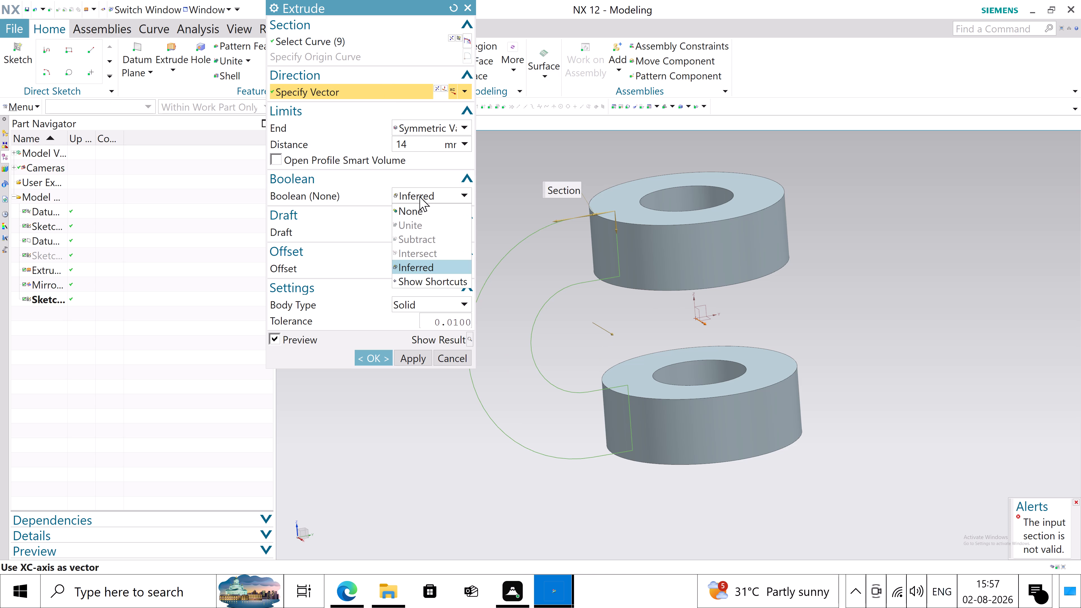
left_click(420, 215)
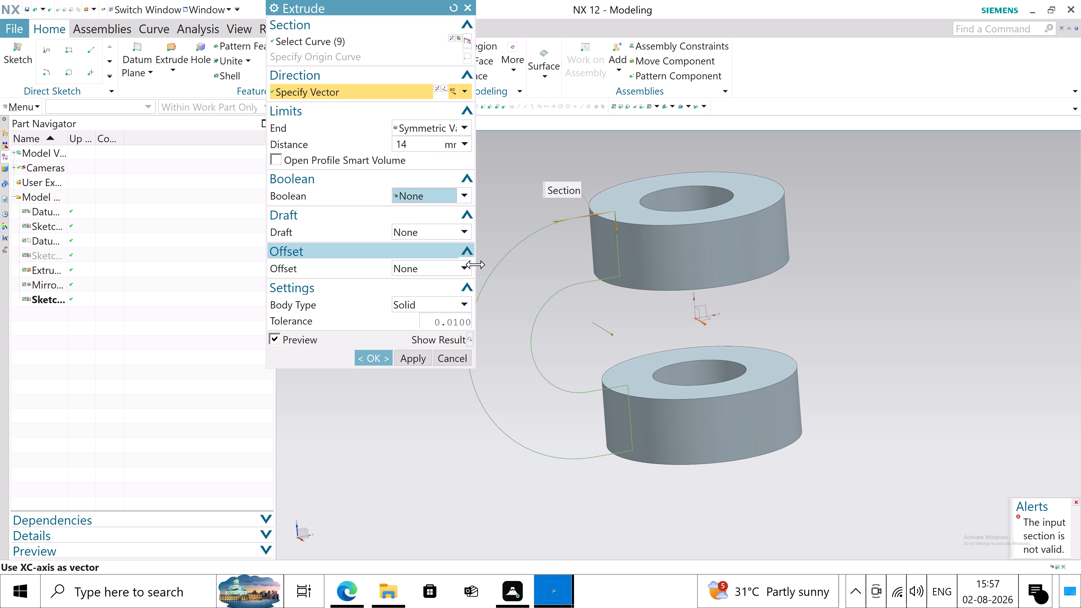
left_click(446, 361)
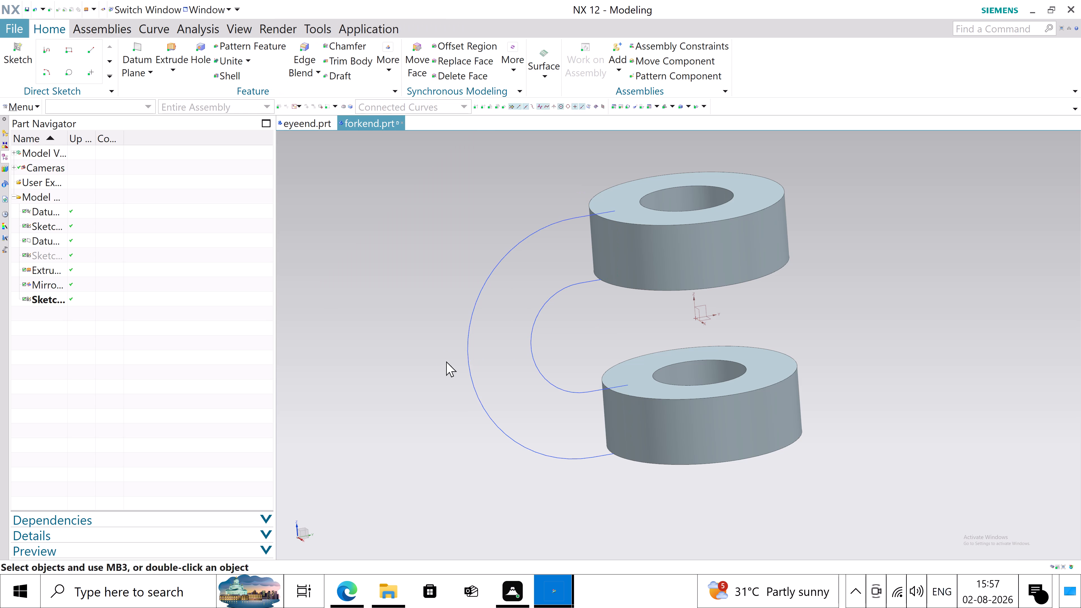
Delete the U-profile's sketch, SKETCH_002, from the model.
middle_click_drag(437, 288, 423, 286)
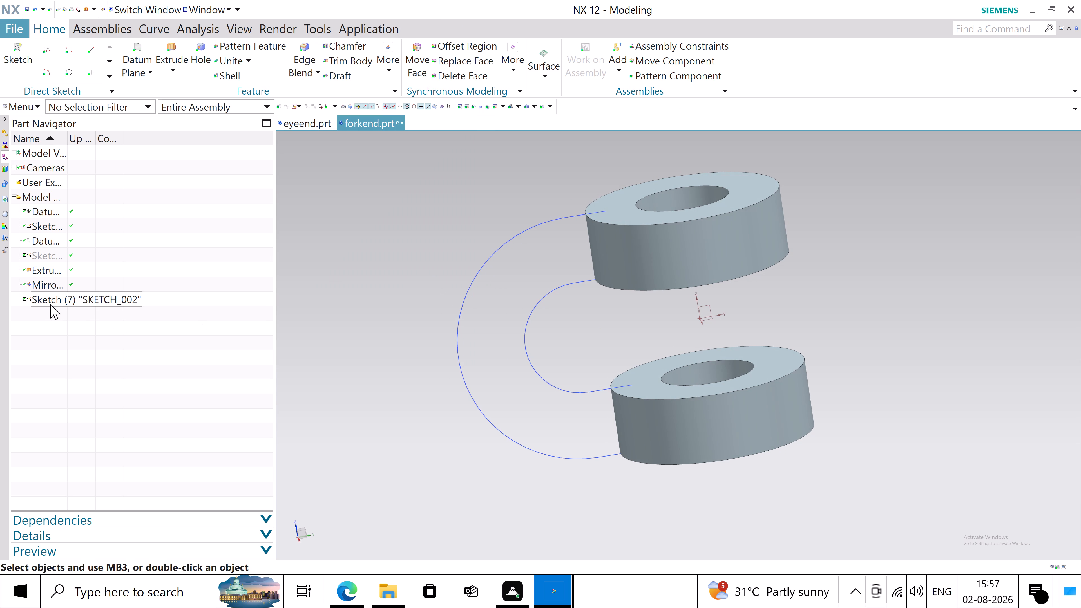
left_click(49, 303)
right_click(49, 303)
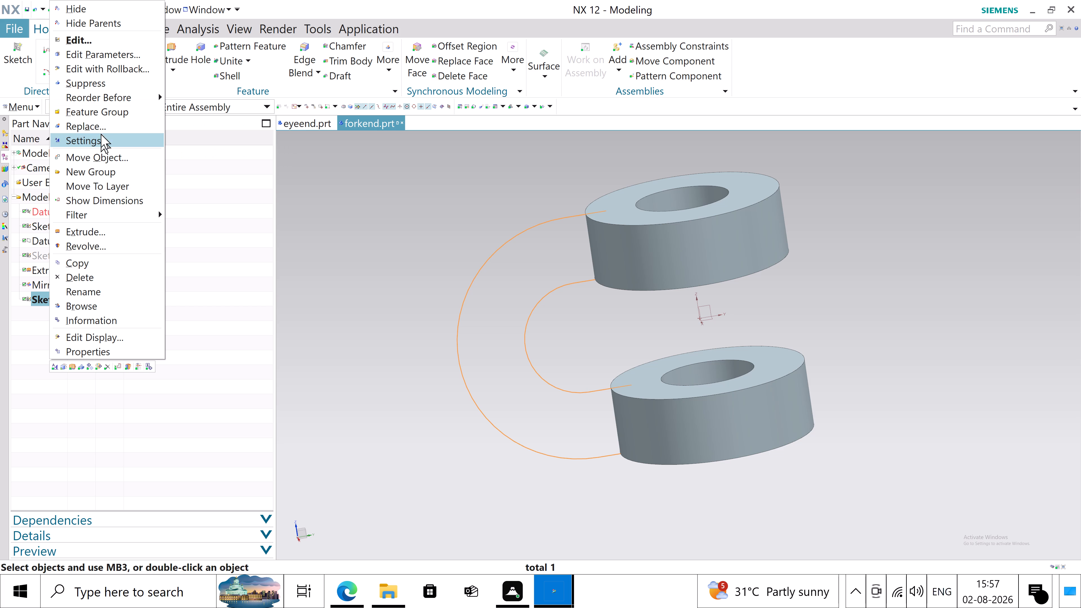
left_click(95, 276)
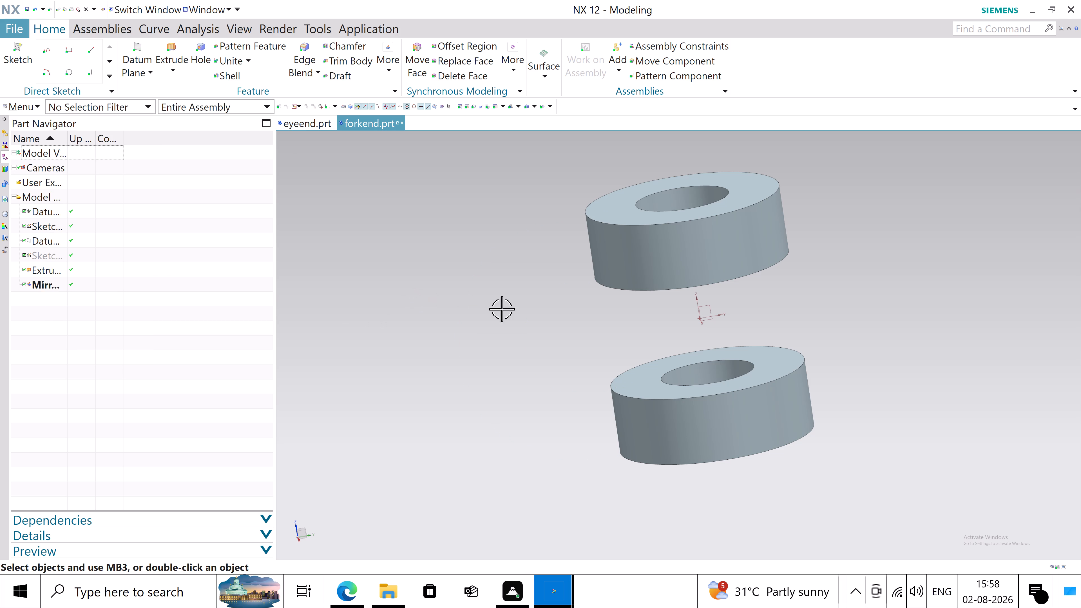
Create a new task-environment sketch on the vertical YZ datum plane midway between the two rings, with the automatic Profile command closed.
left_click(26, 109)
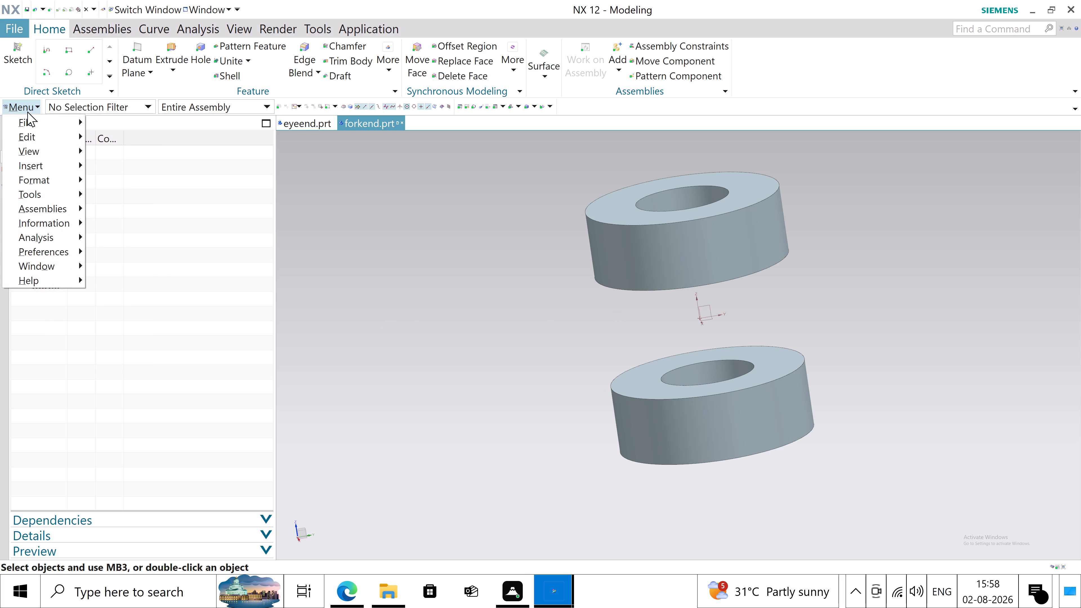
left_click(54, 165)
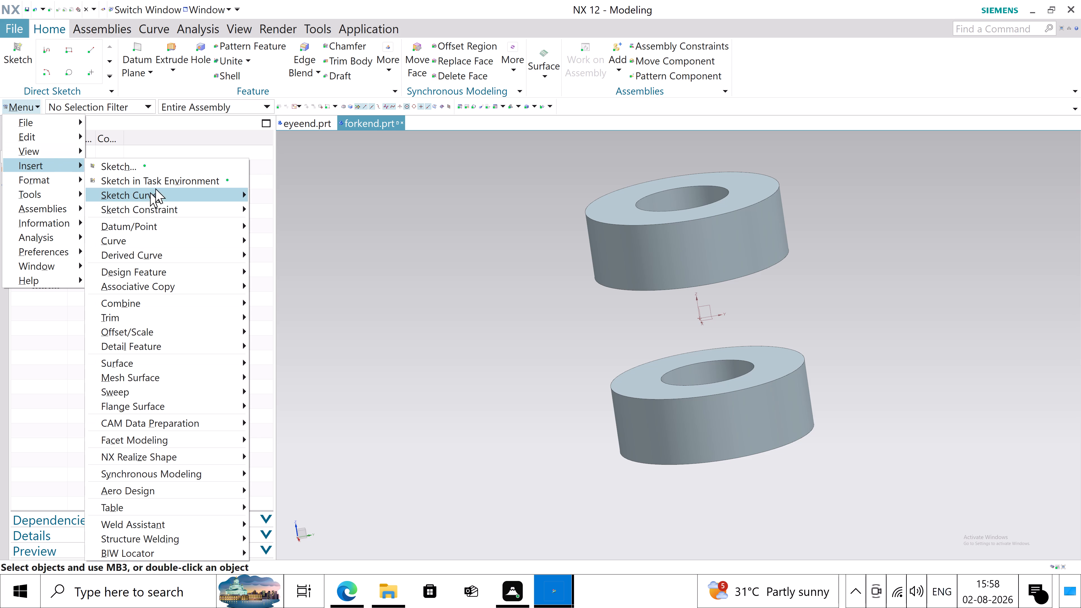
left_click(161, 183)
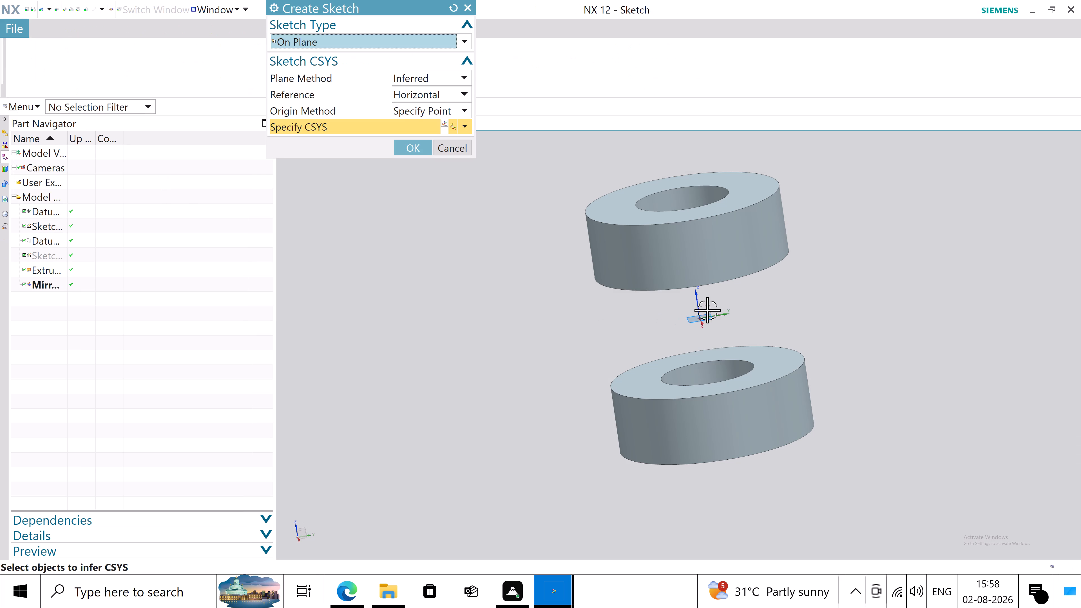
left_click(709, 309)
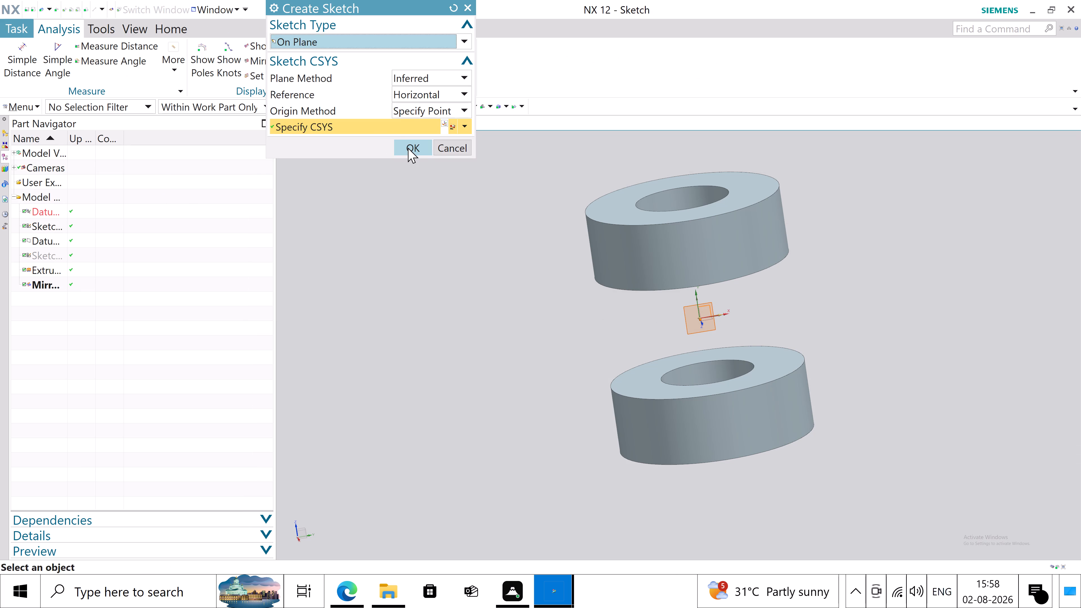
left_click(408, 148)
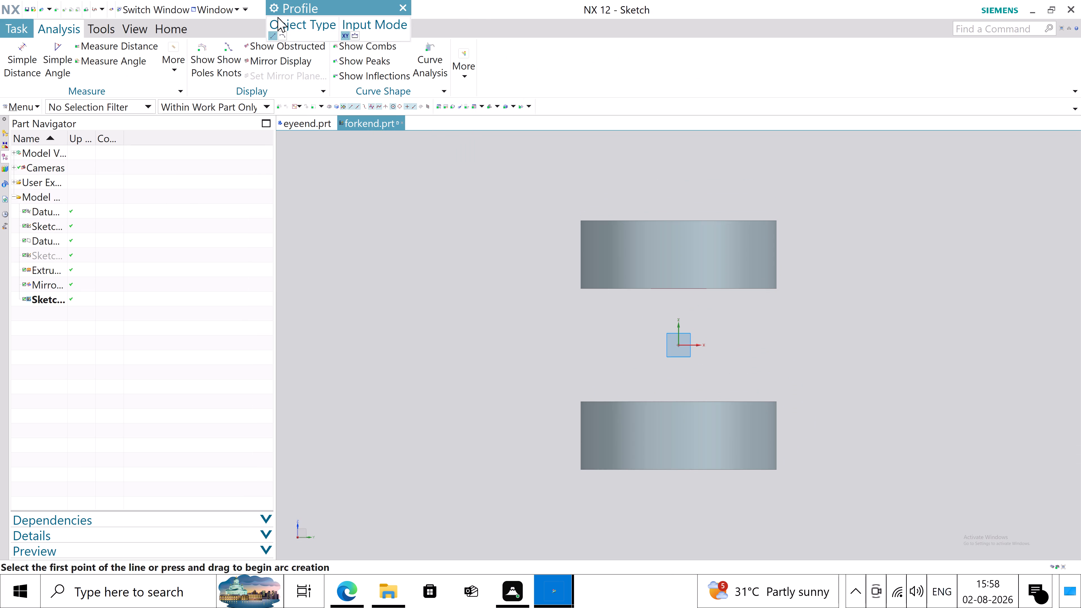
left_click(171, 25)
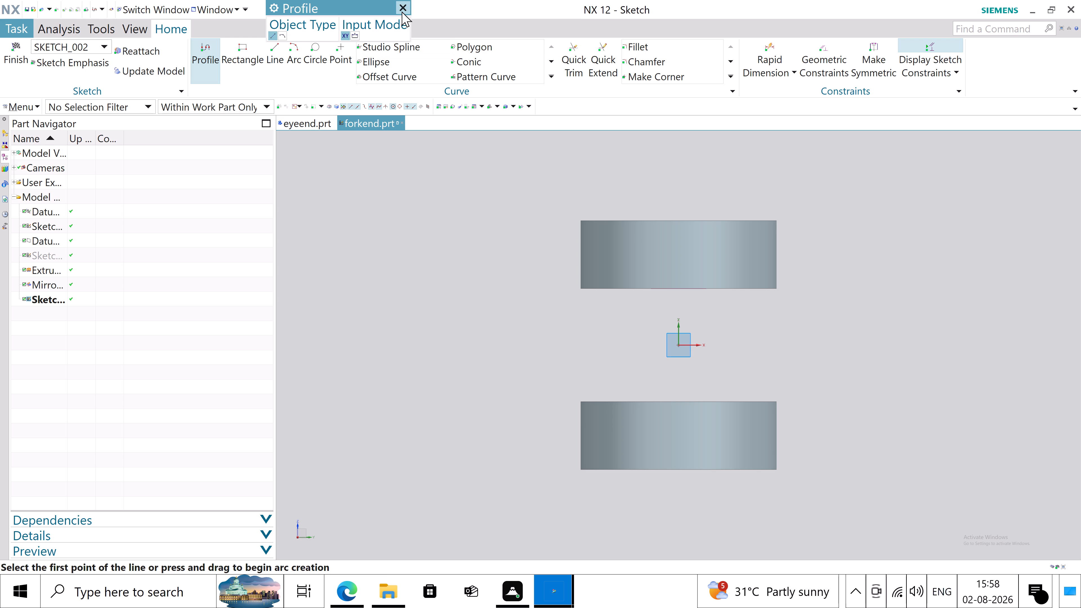
left_click(402, 12)
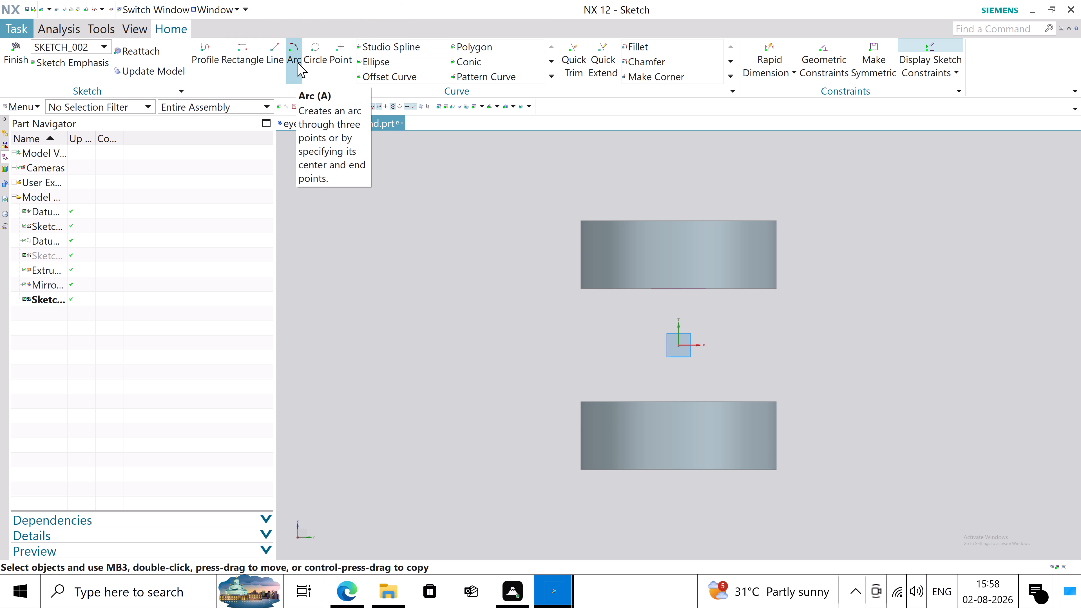
Draw two concentric circles of diameter 30 mm and 66 mm, centred on the horizontal axis beside the rings.
left_click(313, 55)
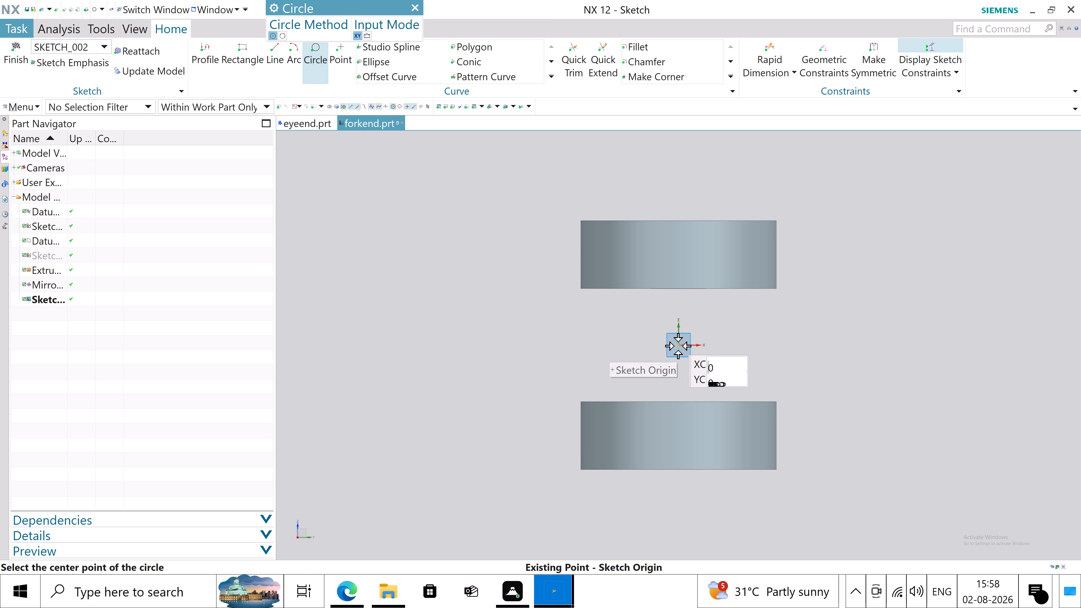
left_click(533, 345)
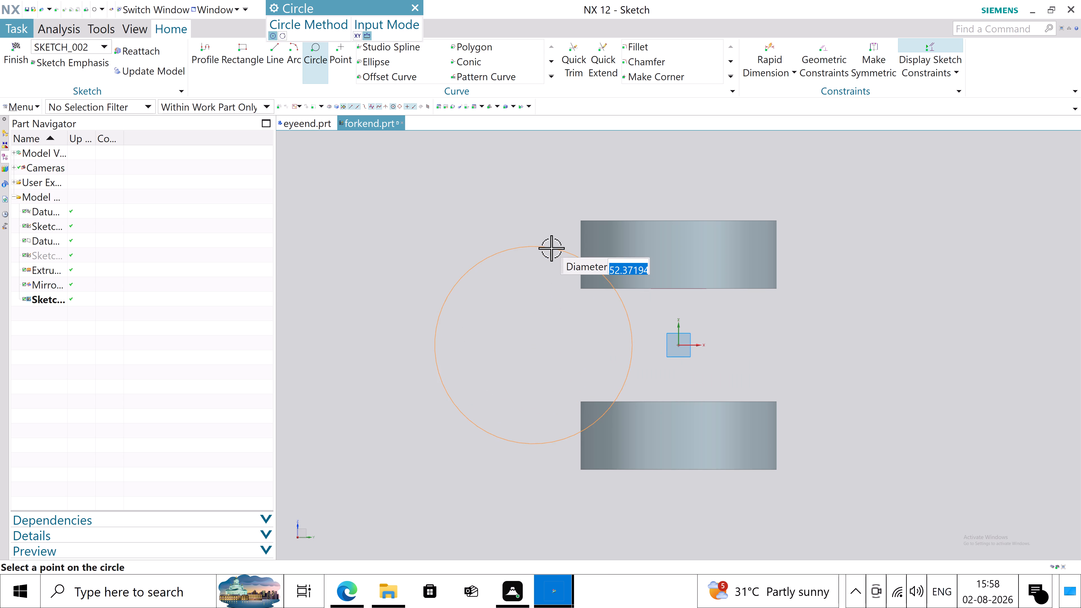
type("30")
key("Return")
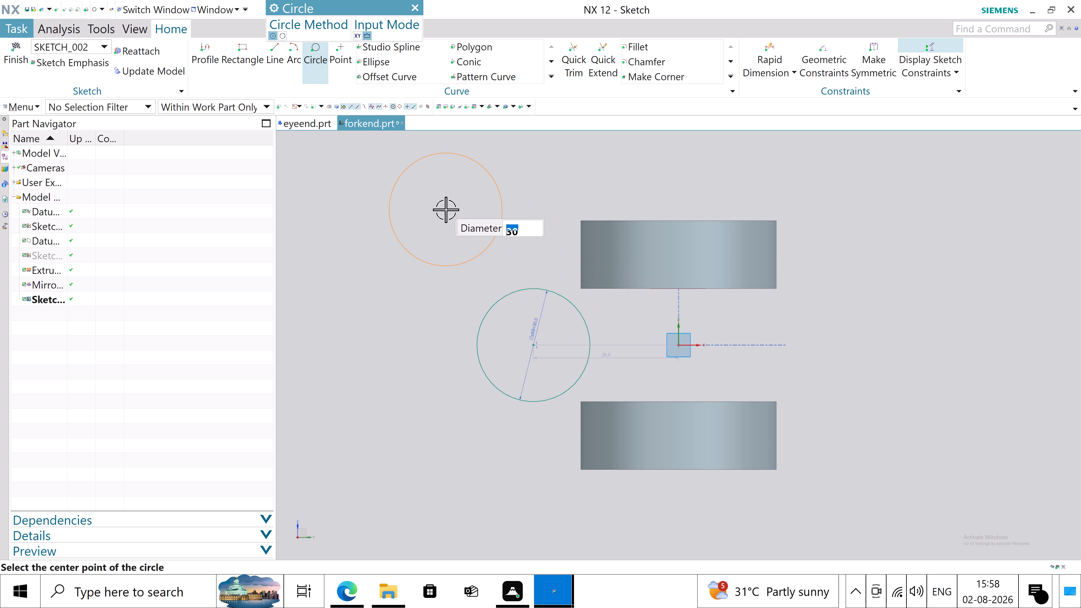
type("66")
key("Return")
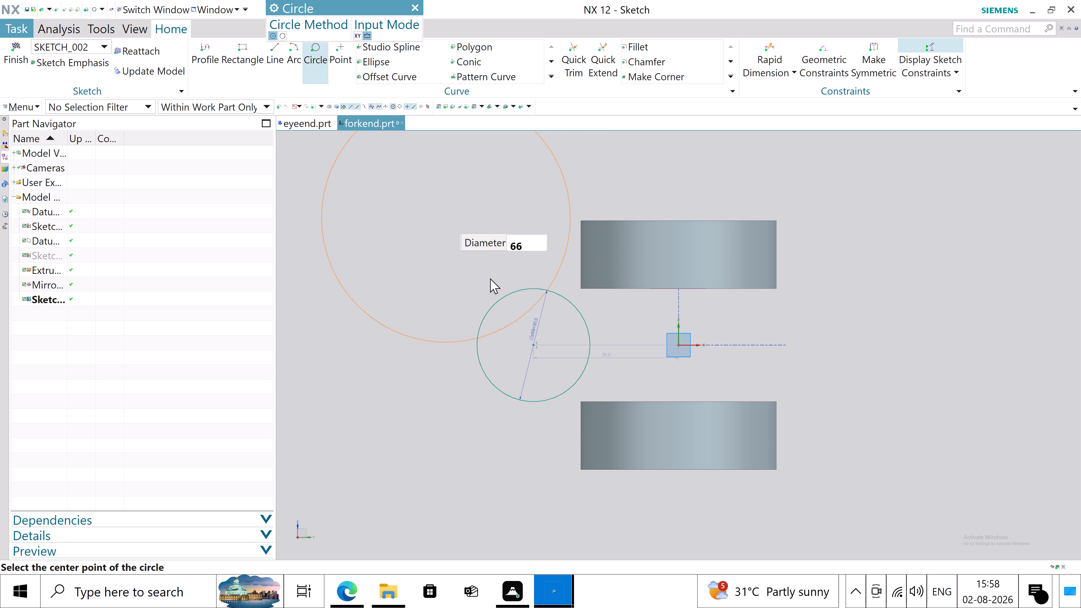
left_click(533, 344)
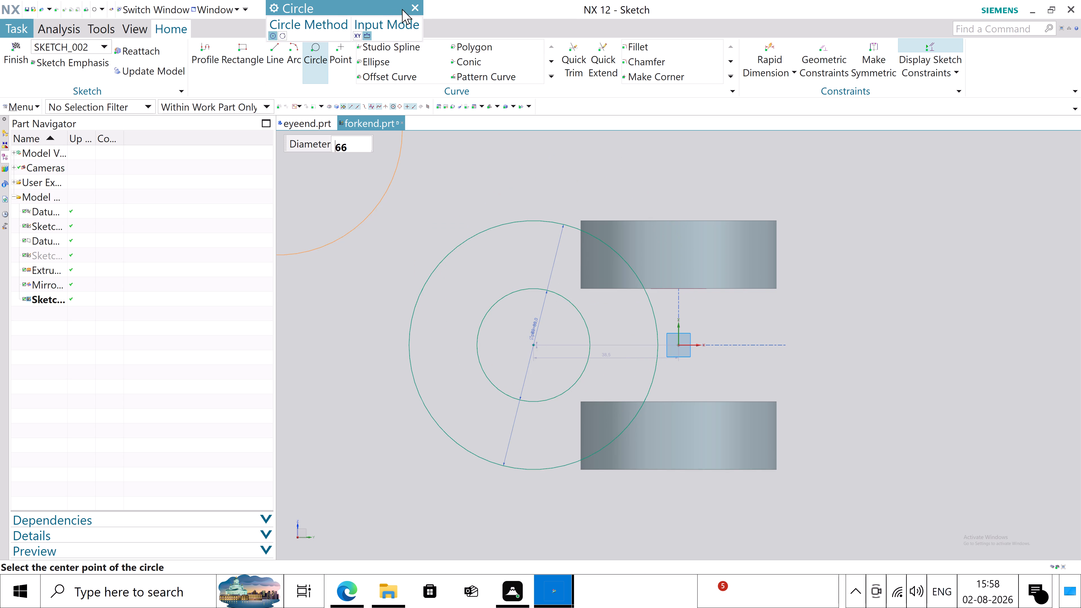
left_click(417, 10)
Set the horizontal distance from the circles' centre to the sketch origin to 30 mm.
scroll(579, 248, "up", 1)
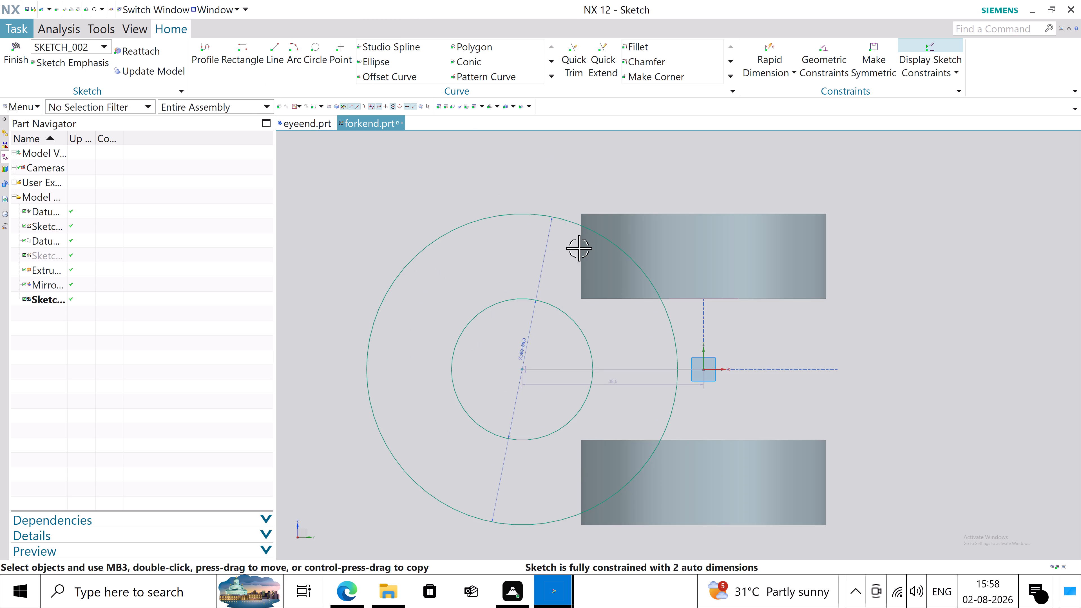
double_click(620, 386)
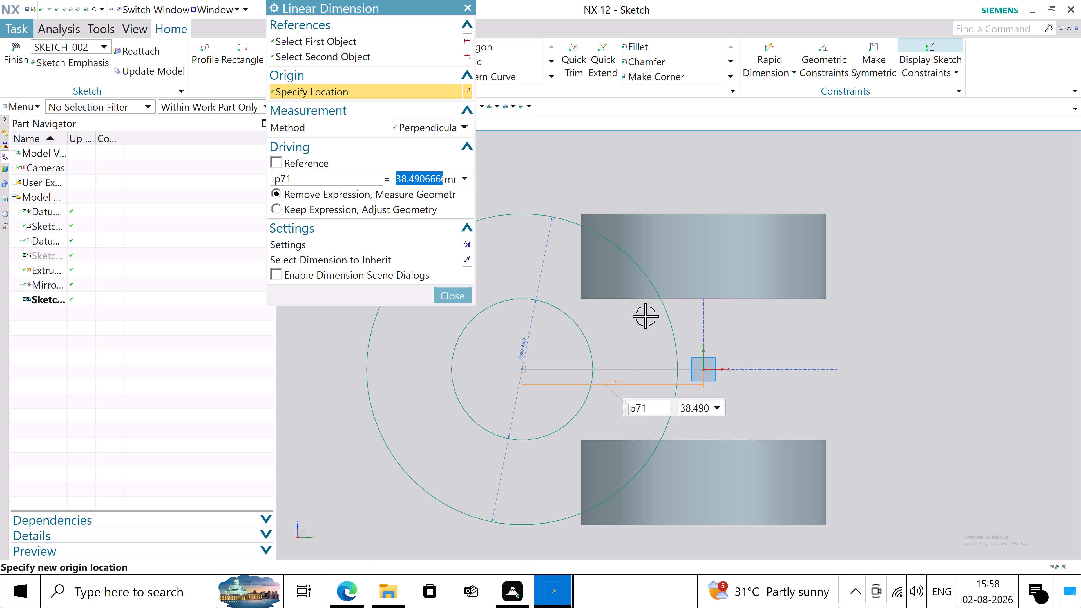
type("30")
key("Return")
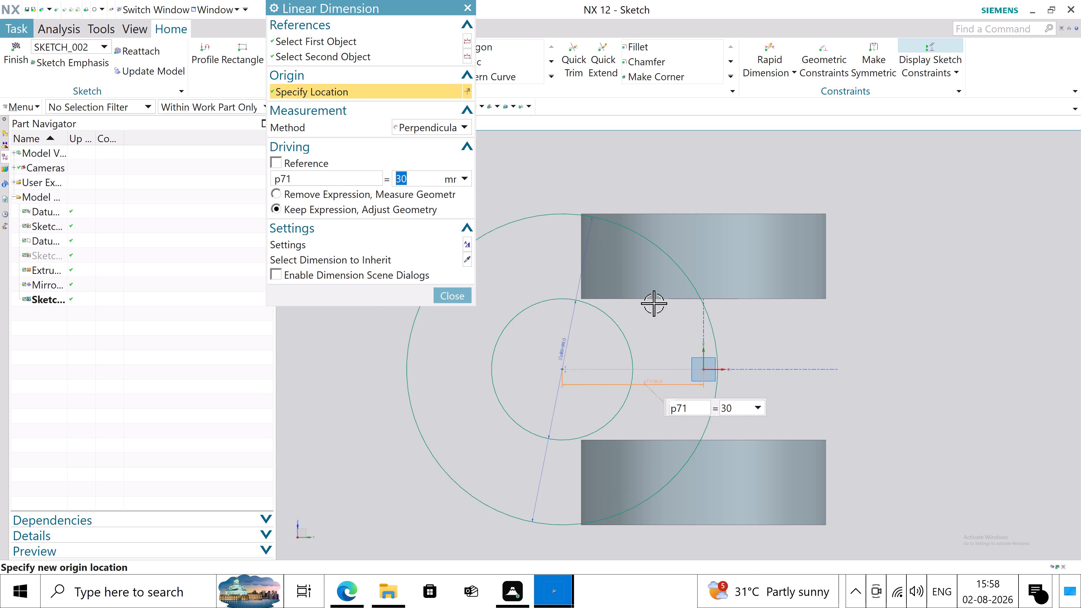
left_click(465, 3)
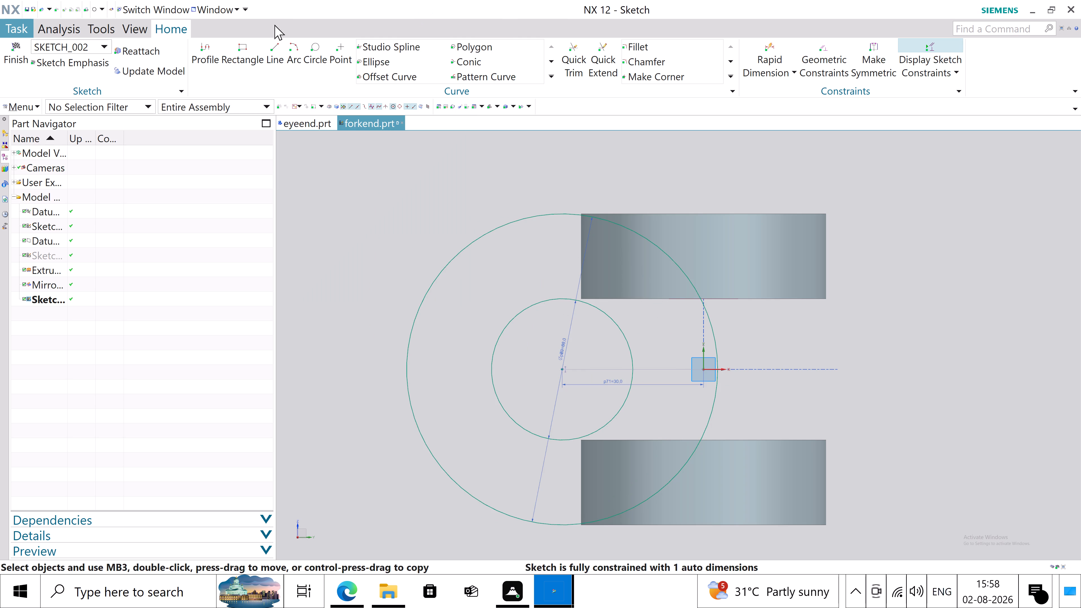
Draw a vertical line about 80 mm long crossing both circles, about 20.5 mm from the sketch's vertical axis.
left_click(276, 55)
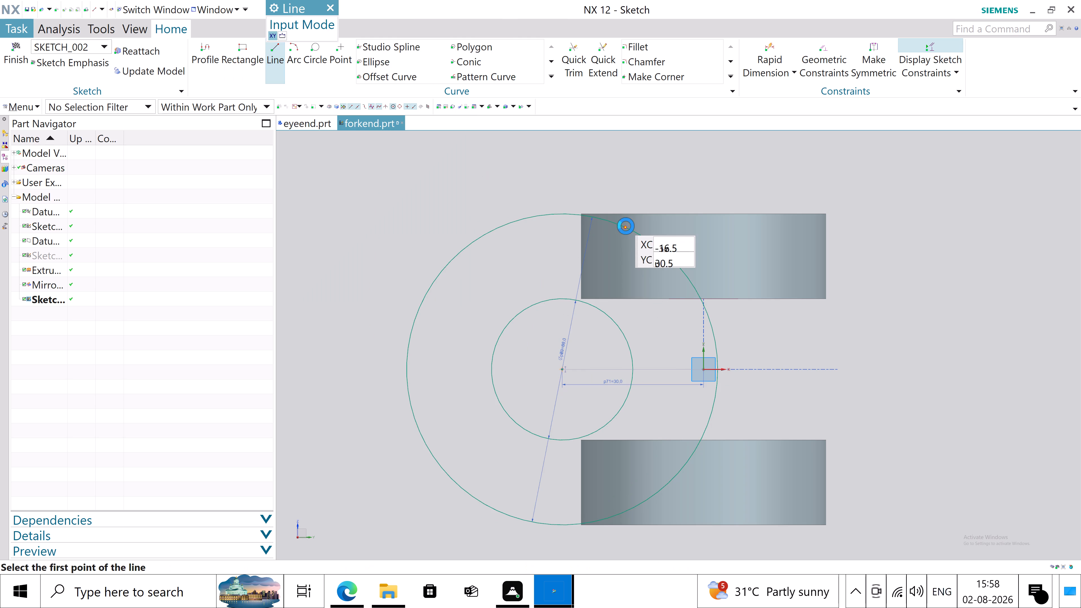
scroll(606, 195, "up", 2)
scroll(606, 195, "down", 3)
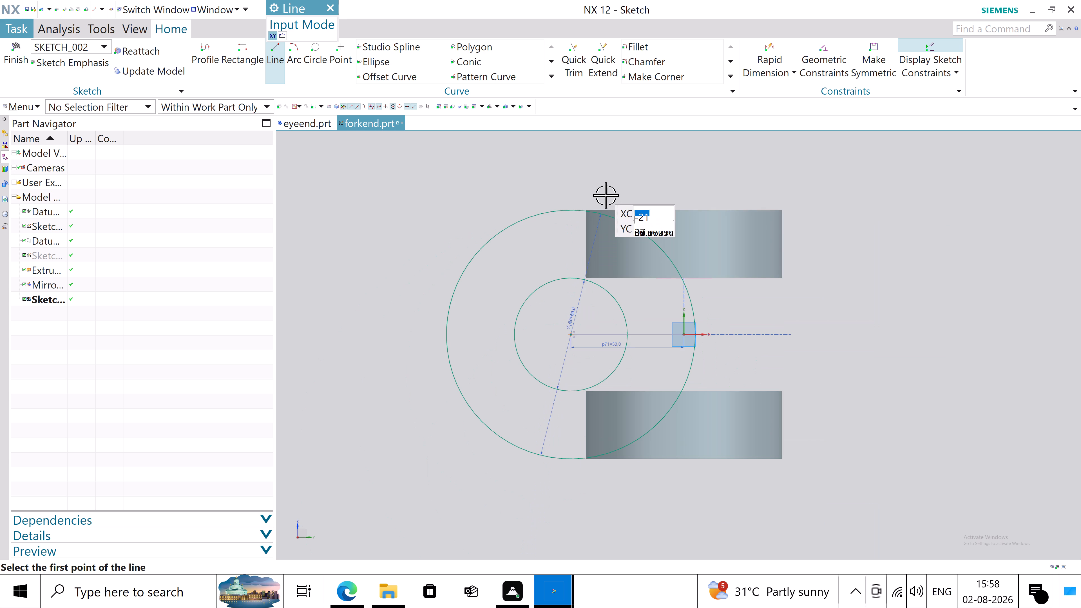
left_click(607, 191)
left_click(609, 493)
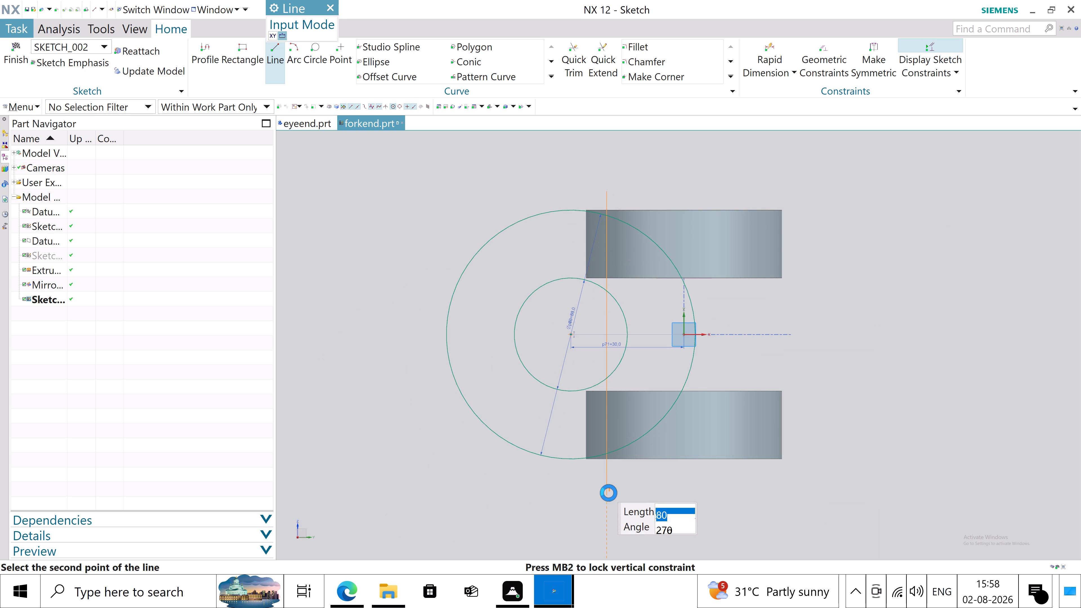
left_click(330, 8)
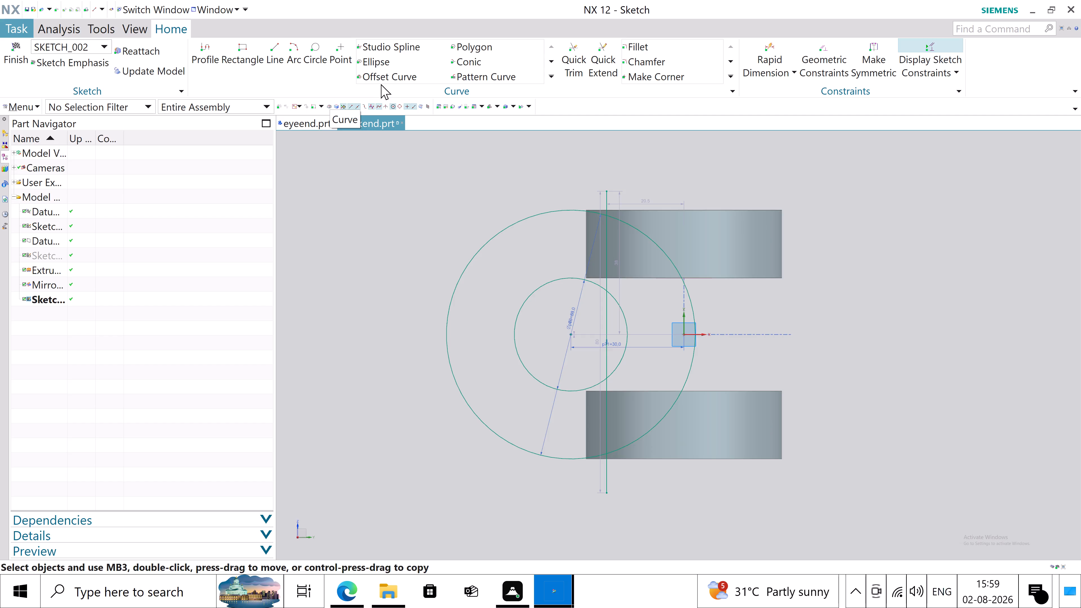
Draw a horizontal line from the top point of the 66 mm circle along the upper ring's top edge, past the vertical line.
left_click(269, 44)
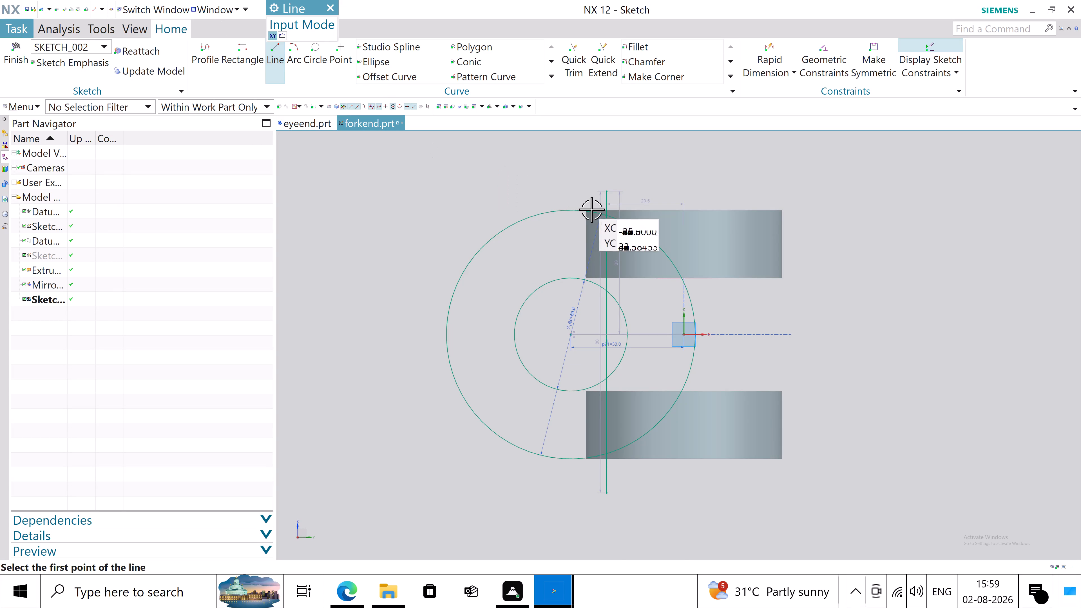
scroll(620, 156, "down", 4)
scroll(620, 156, "up", 5)
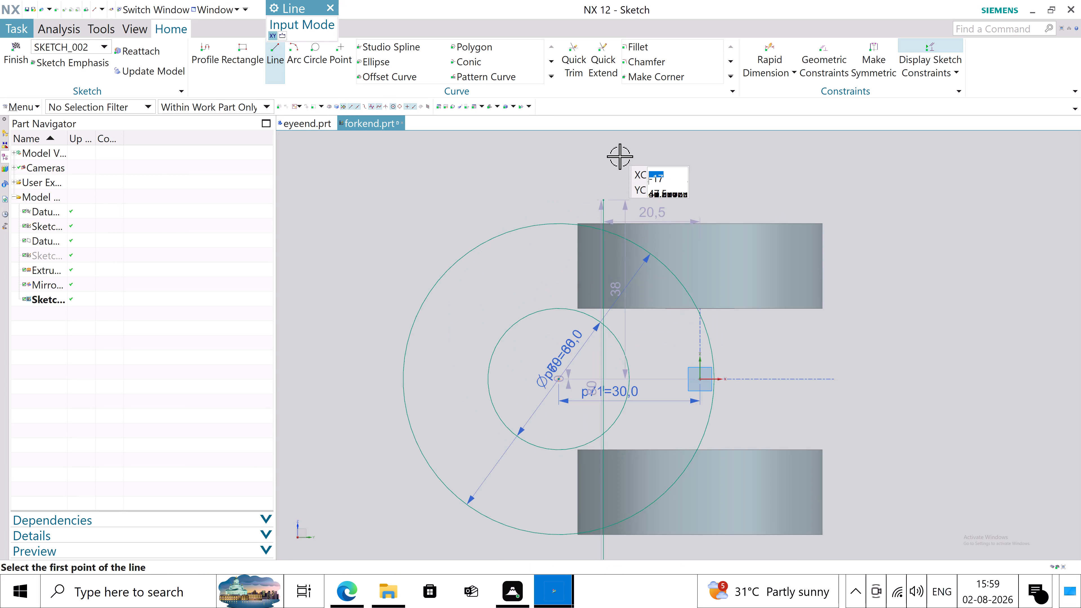
scroll(620, 156, "up", 3)
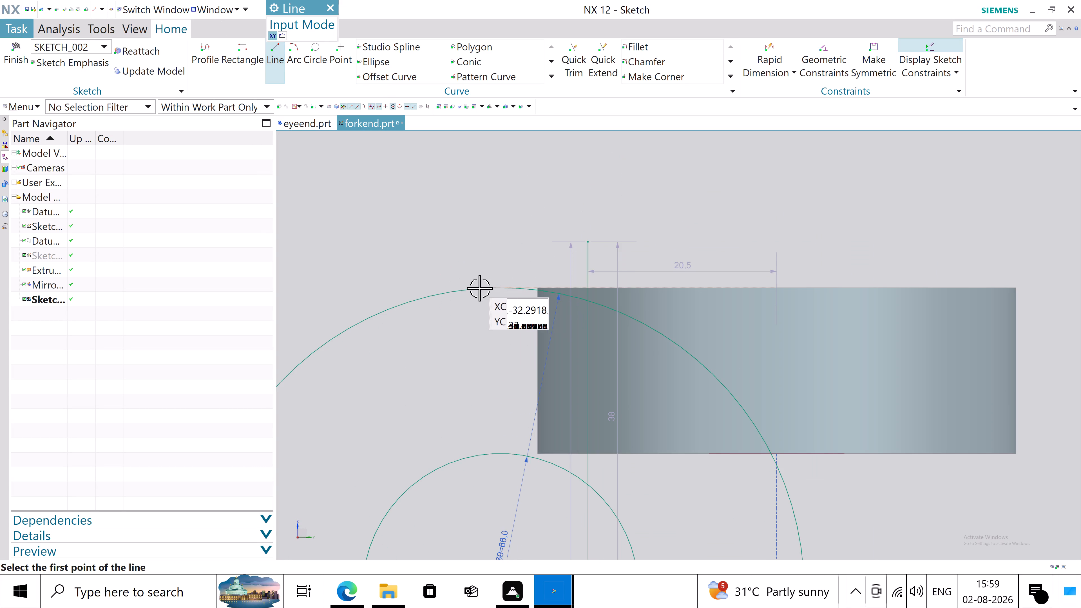
left_click(487, 287)
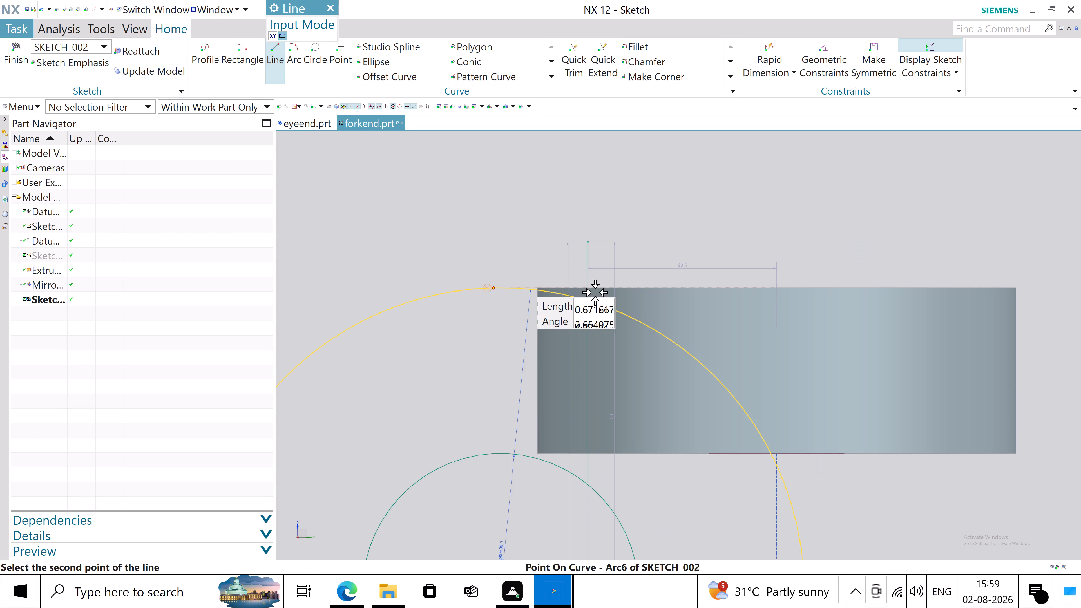
left_click(641, 288)
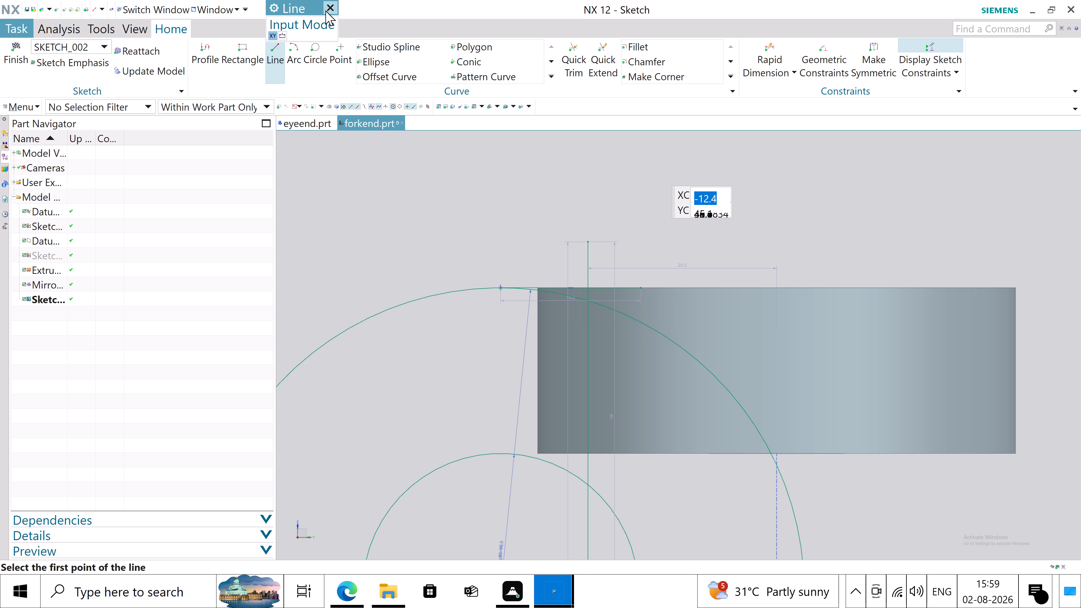
left_click(325, 10)
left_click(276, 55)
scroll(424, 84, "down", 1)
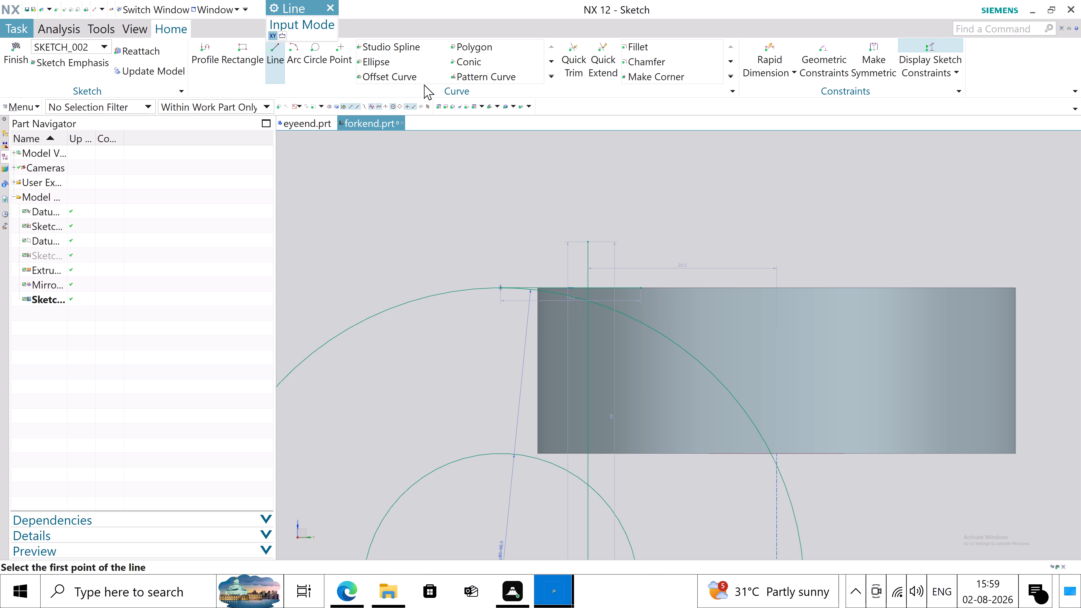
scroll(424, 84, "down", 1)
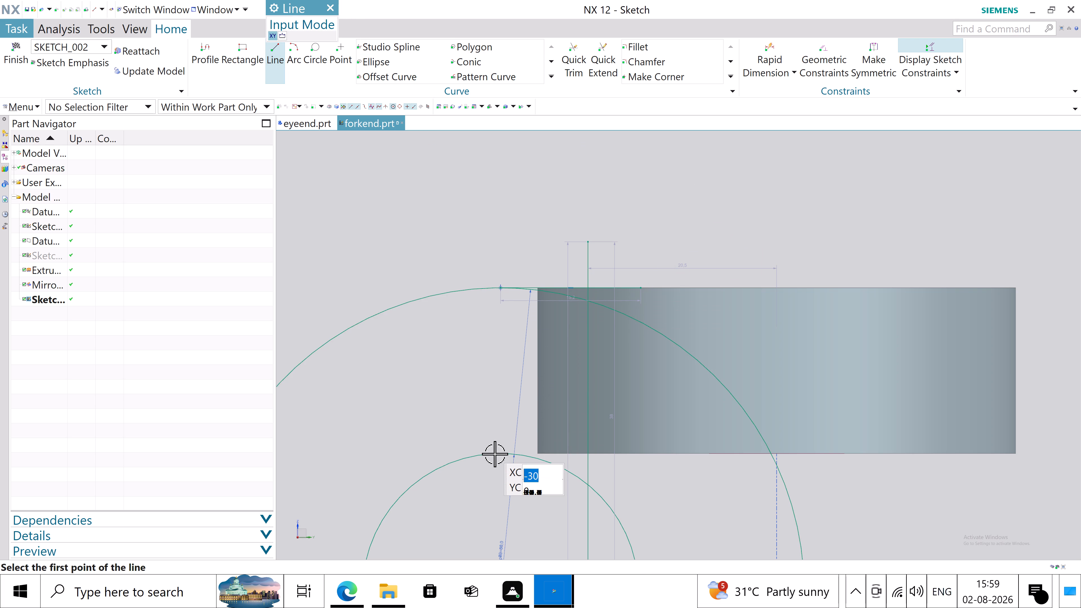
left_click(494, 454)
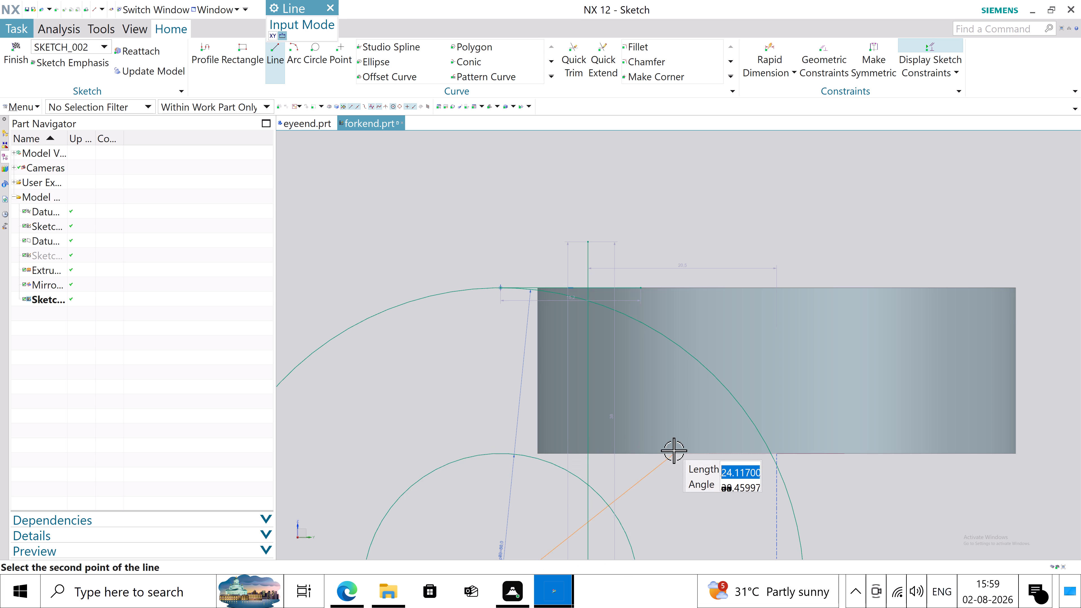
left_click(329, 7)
Draw a horizontal line about 17.4 mm long from the top point of the 30 mm circle, past the vertical line.
left_click(278, 48)
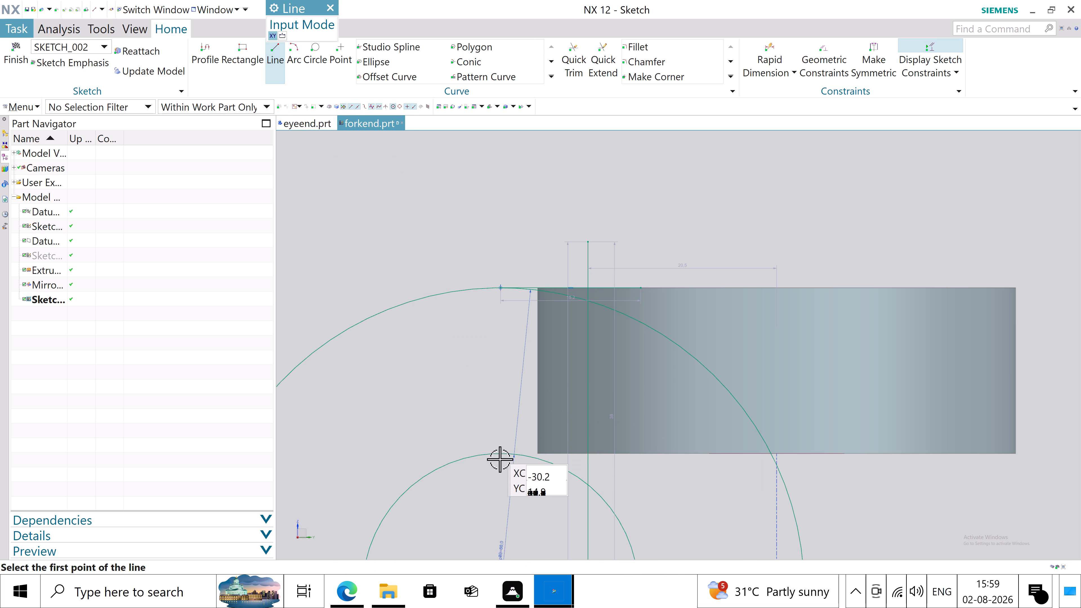
left_click(501, 454)
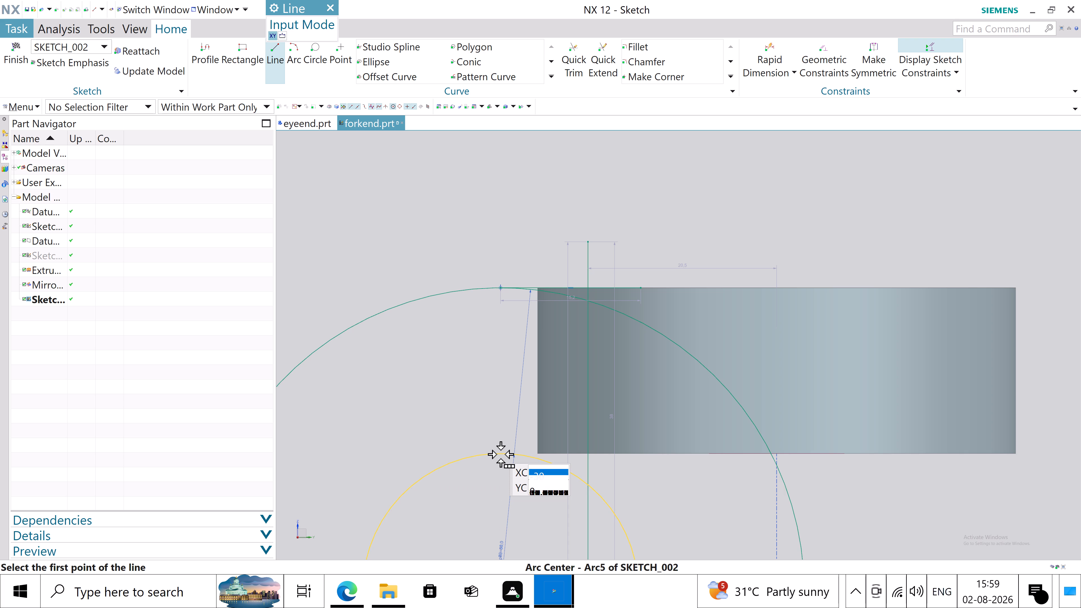
left_click(535, 497)
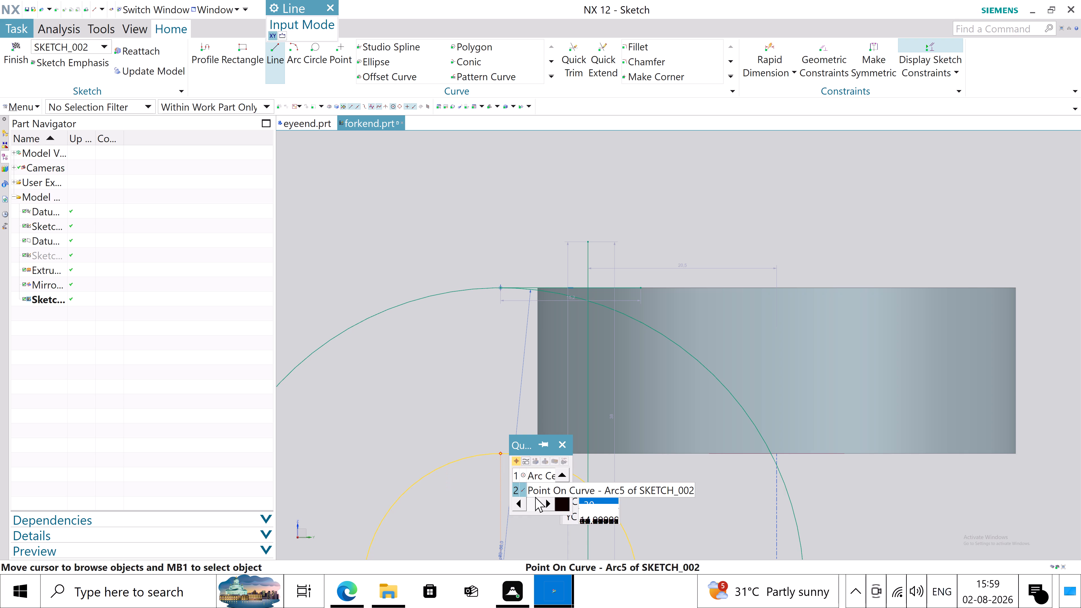
left_click(544, 489)
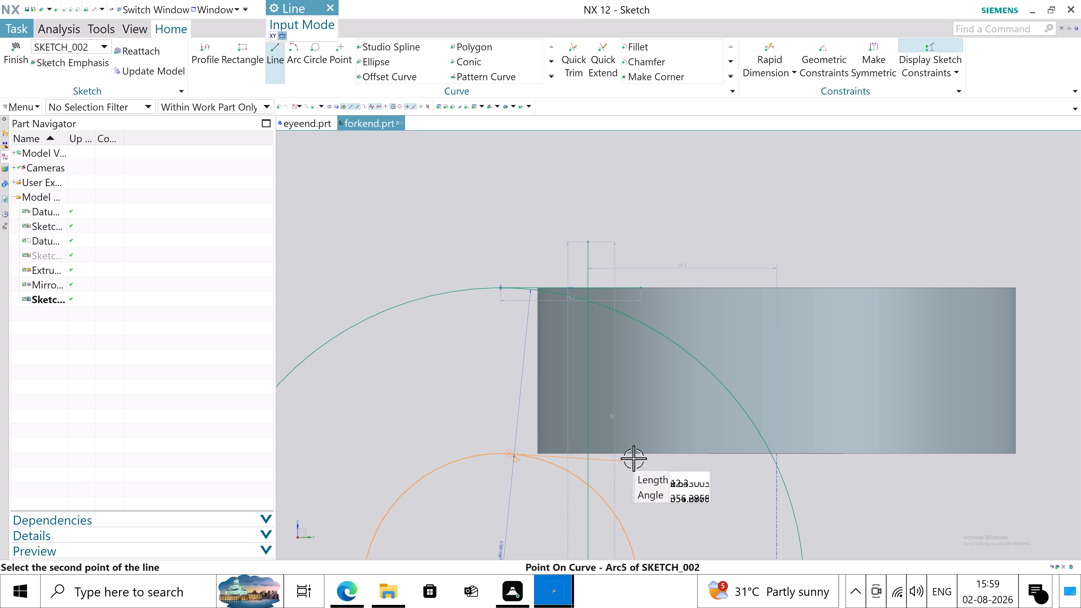
left_click(661, 458)
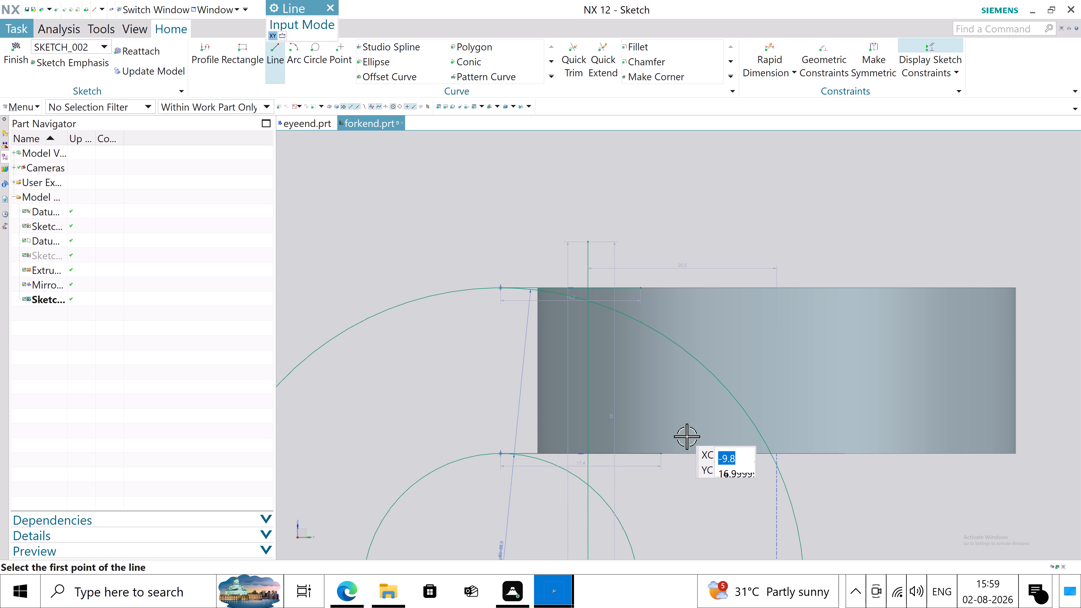
Draw a horizontal line about 13.7 mm long from the bottom point of the 30 mm circle, past the vertical line.
scroll(597, 252, "down", 3)
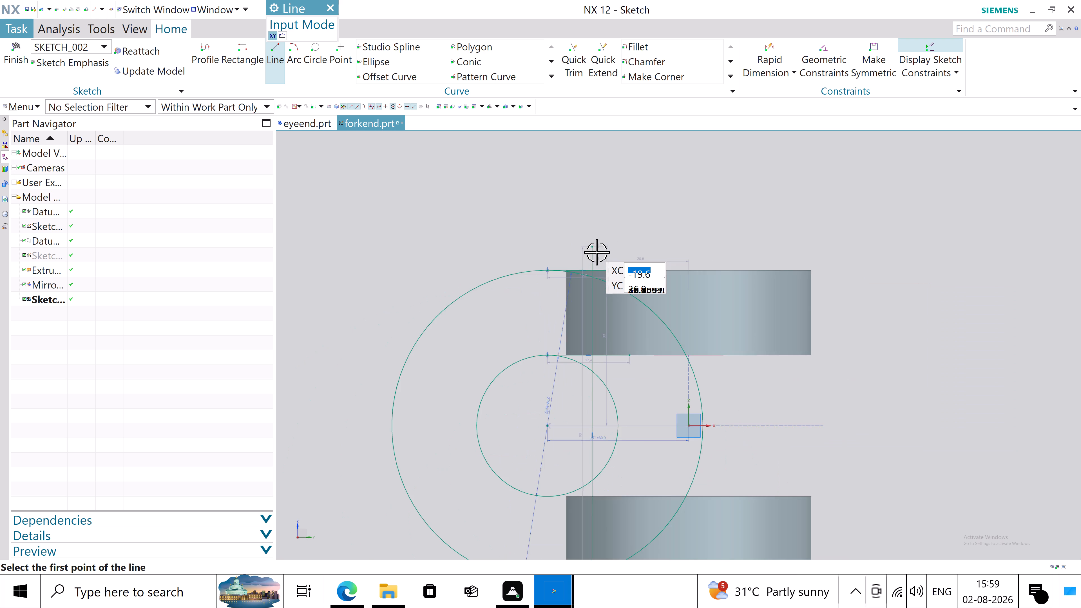
scroll(597, 252, "down", 1)
scroll(581, 476, "up", 3)
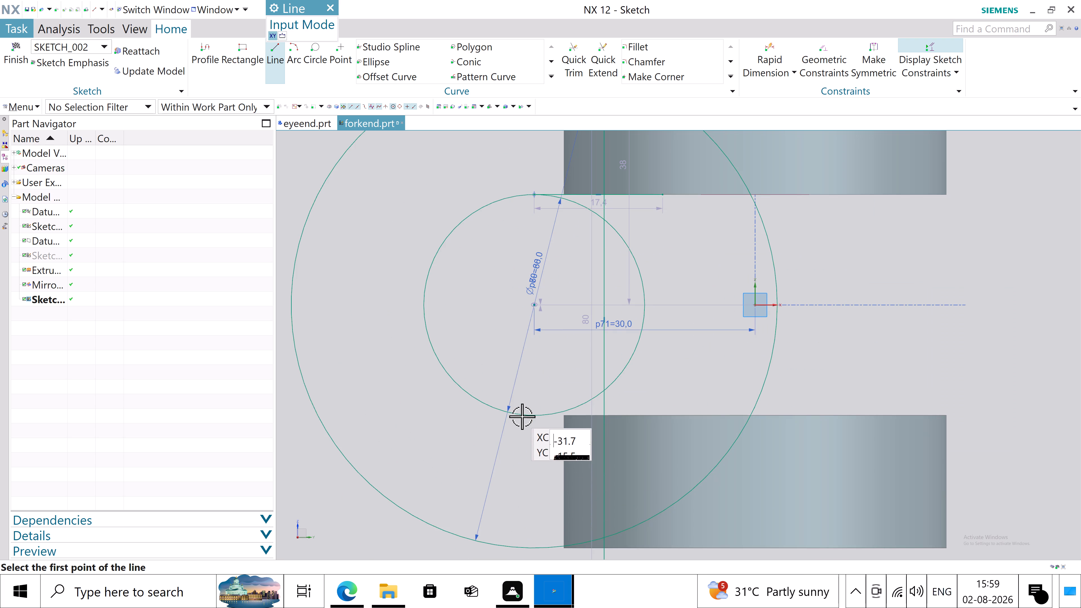
left_click(533, 416)
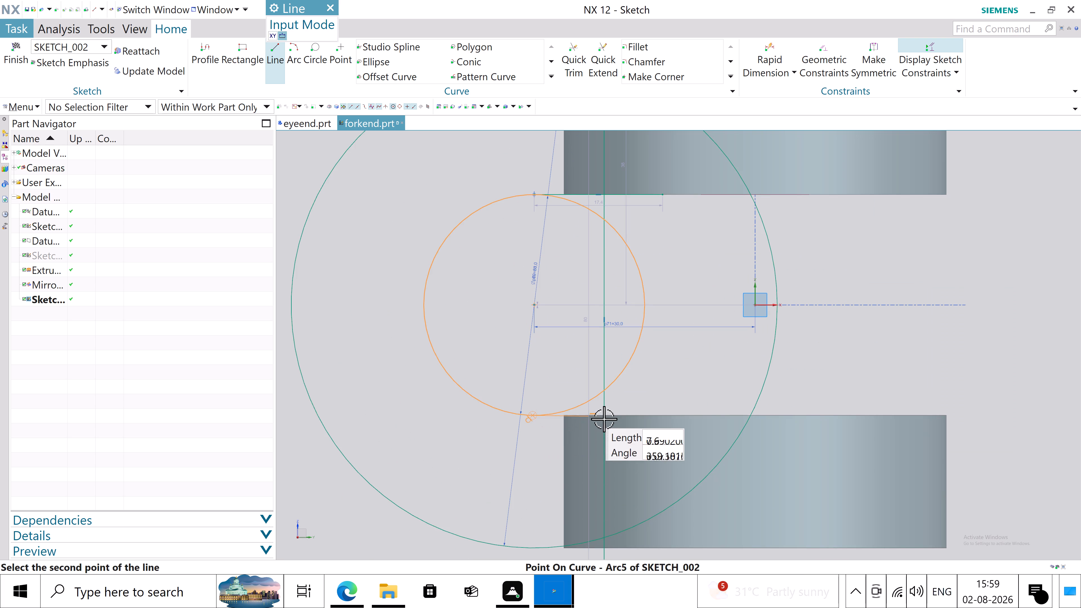
left_click(634, 419)
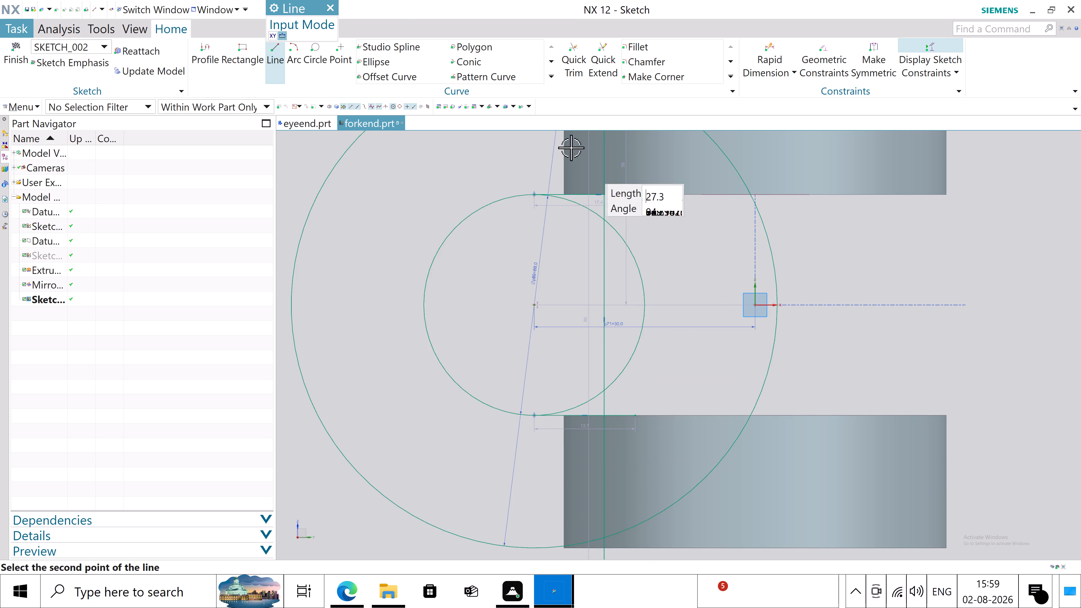
left_click(331, 10)
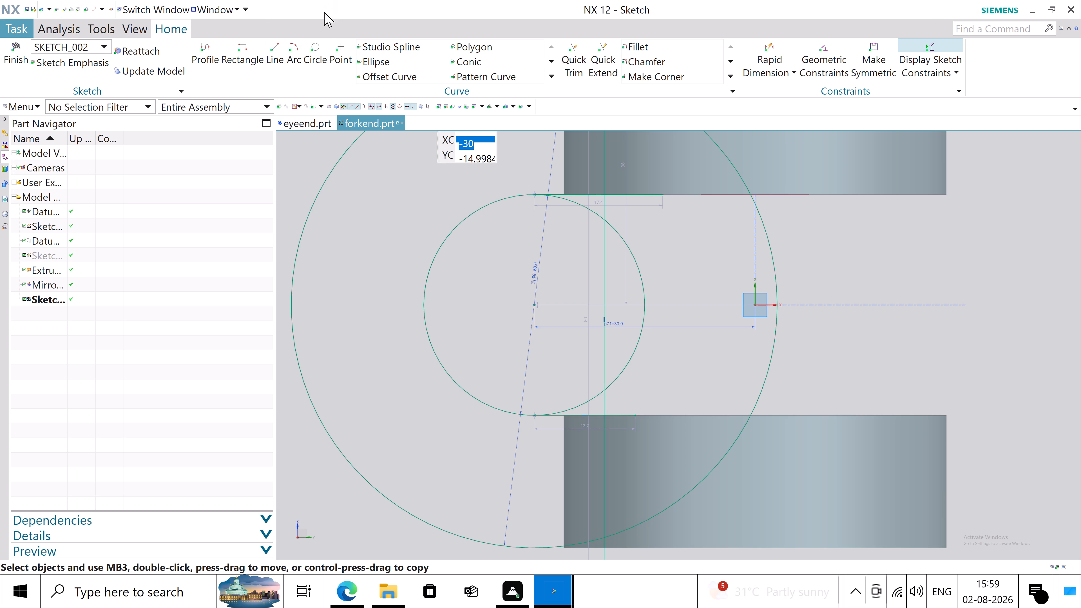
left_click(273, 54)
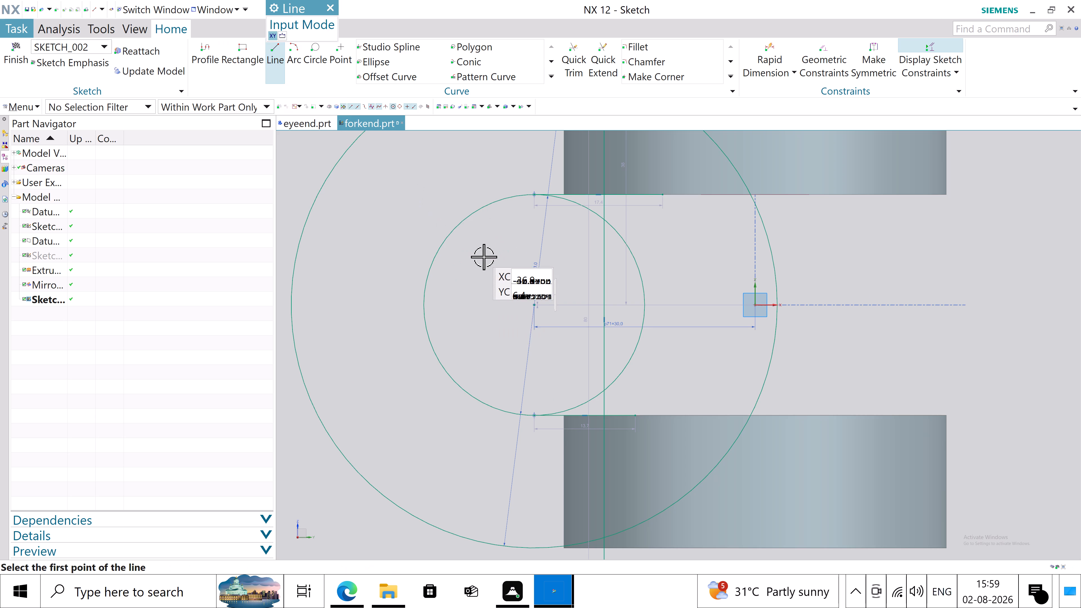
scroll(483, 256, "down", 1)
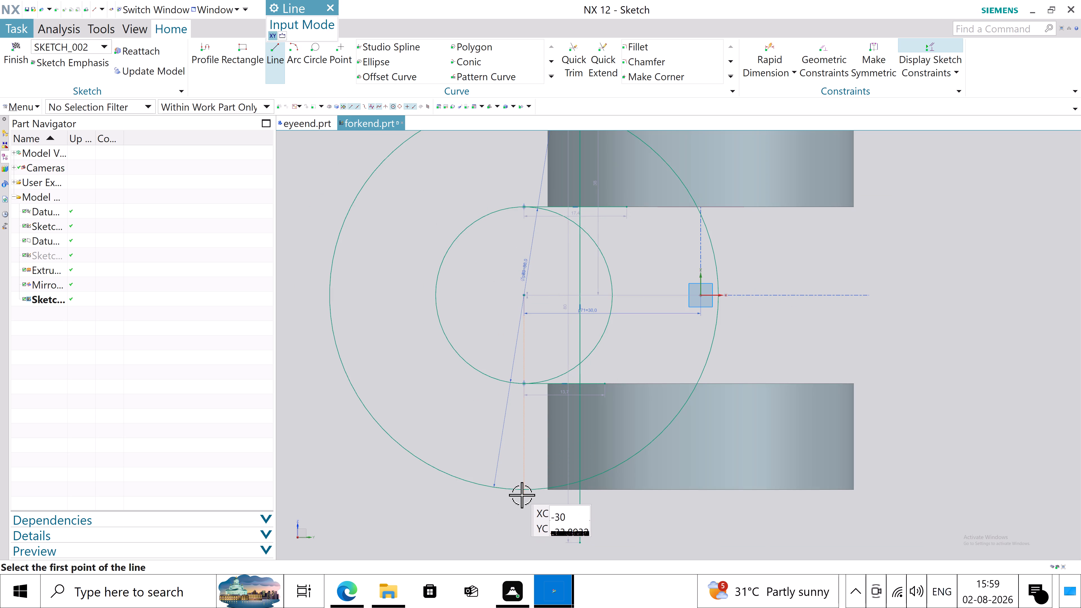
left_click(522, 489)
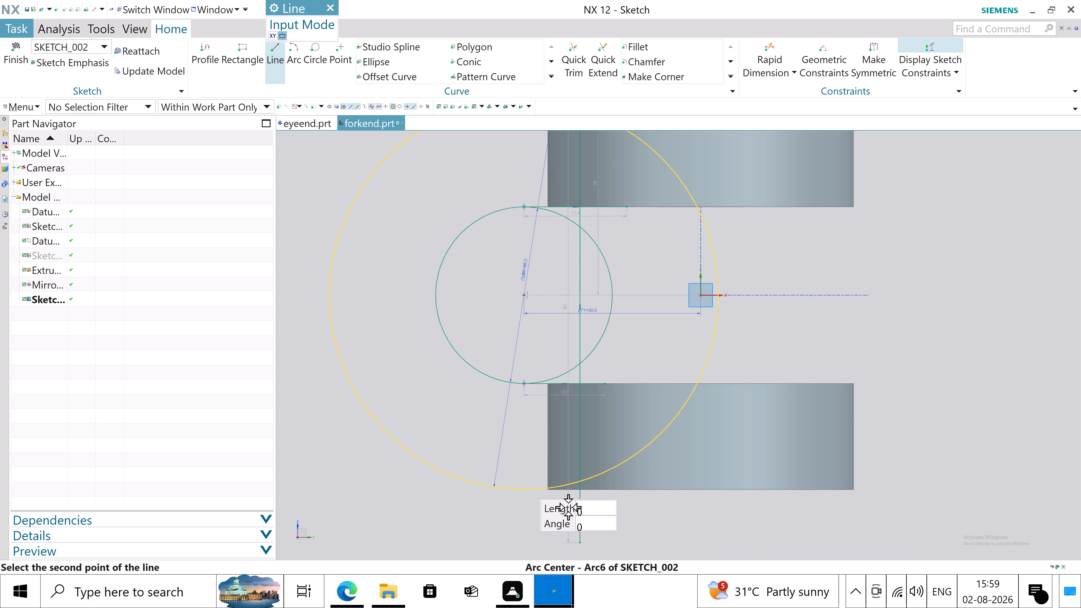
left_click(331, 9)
Draw a horizontal line about 19 mm long from the bottom point of the 66 mm circle, past the vertical line.
left_click(273, 53)
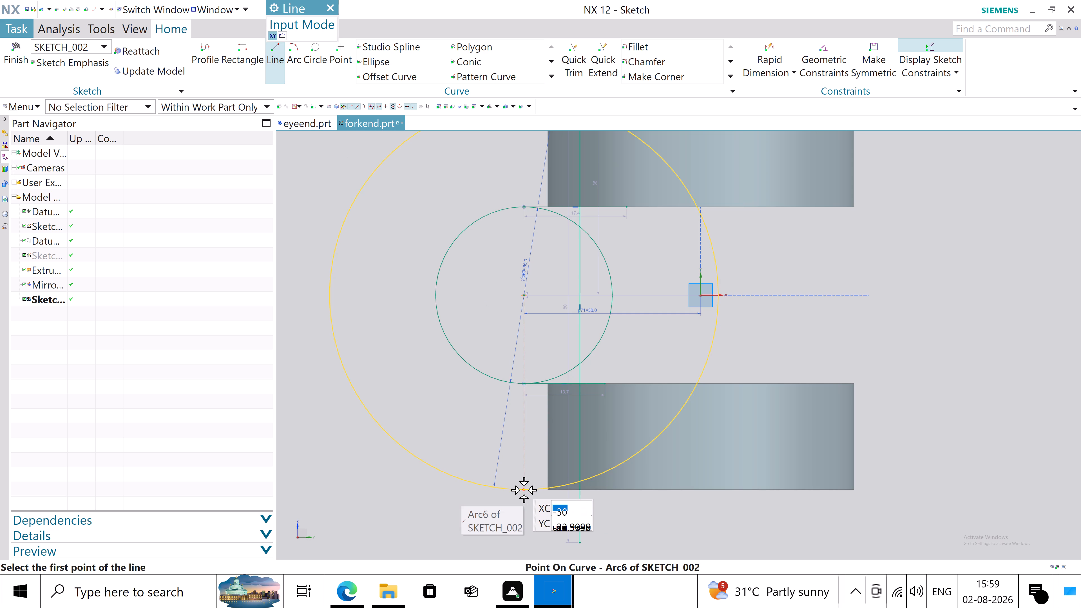
left_click(524, 490)
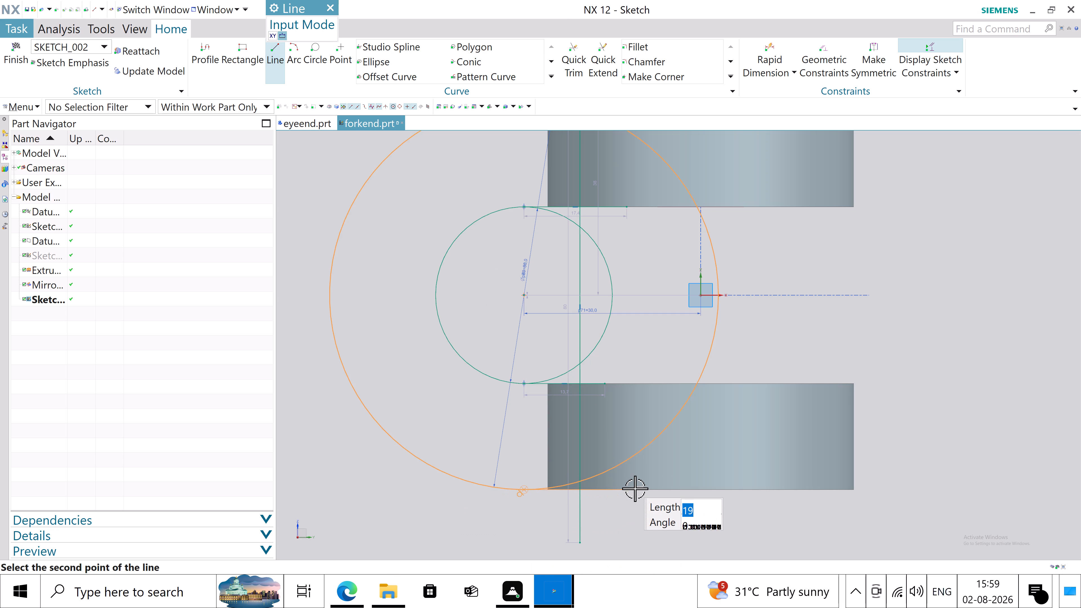
left_click(635, 488)
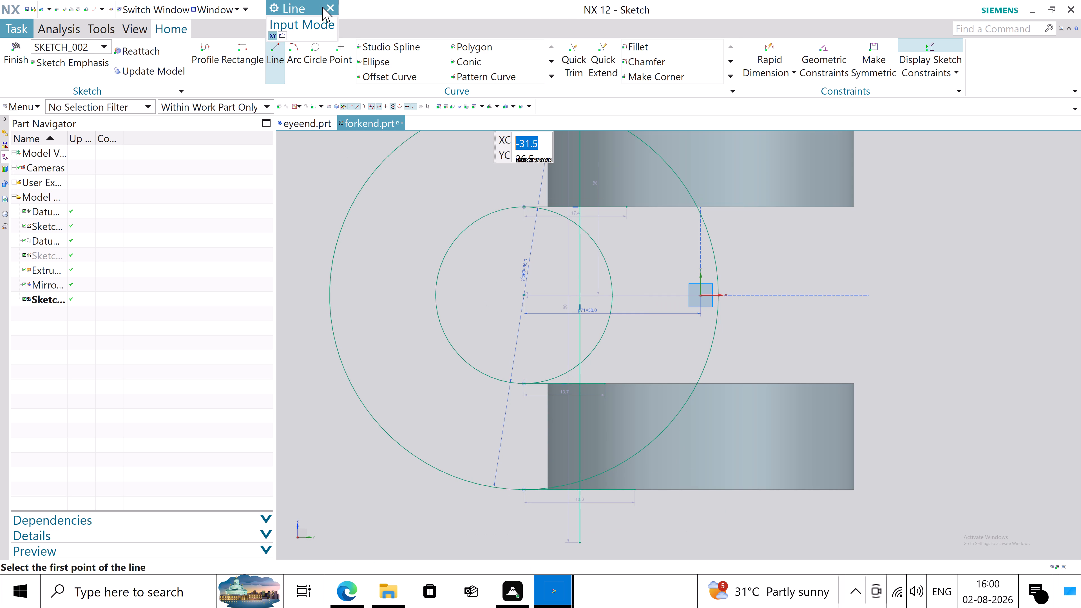
left_click(327, 6)
Quick Trim the stub of the vertical line that sticks out above the uppermost horizontal line.
scroll(498, 371, "down", 2)
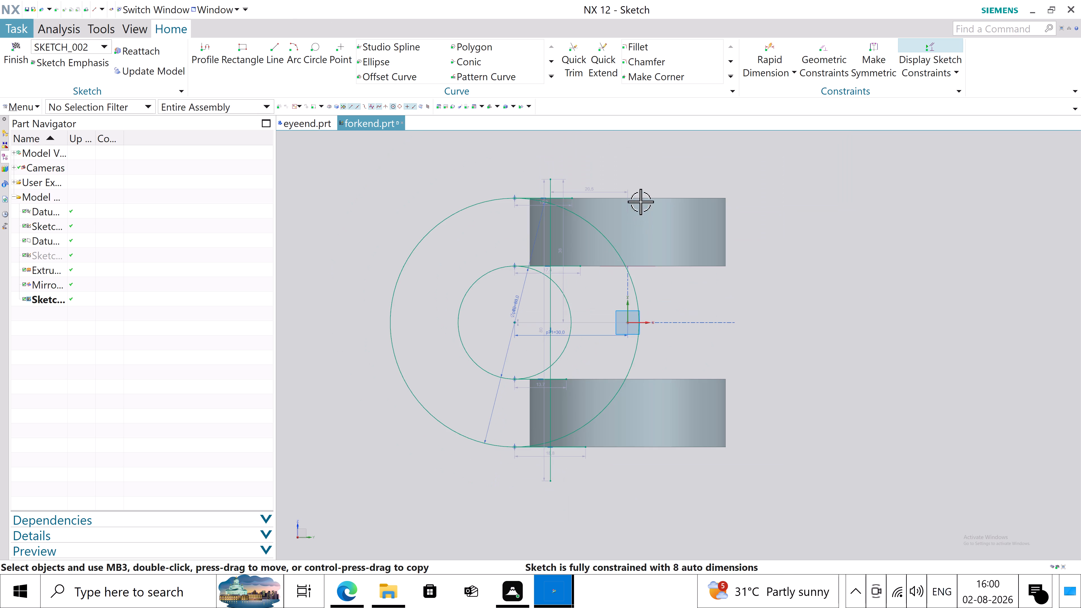
left_click(569, 54)
scroll(555, 186, "up", 3)
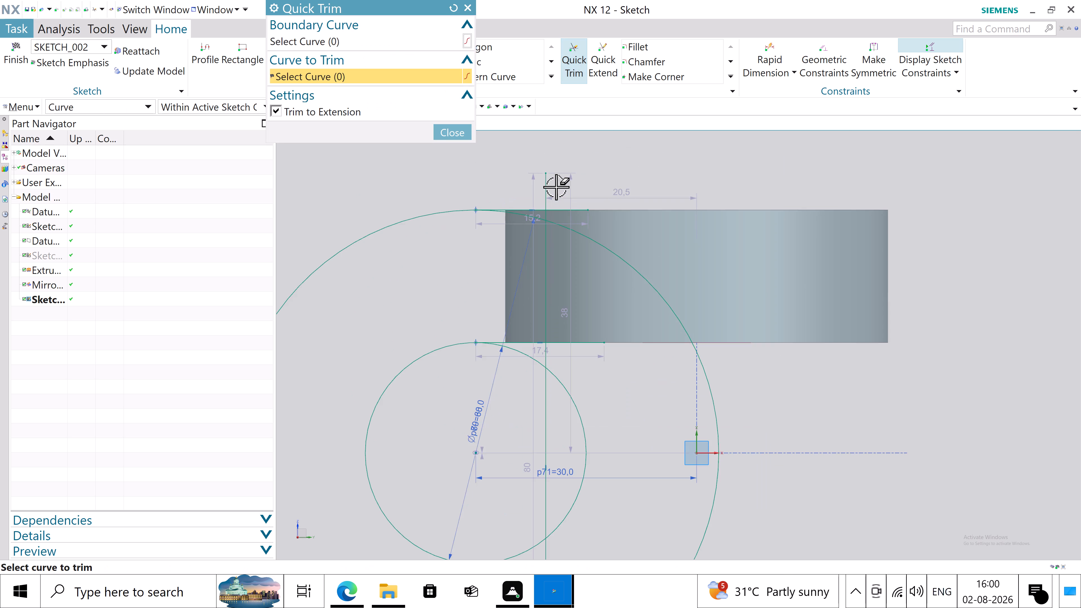
scroll(554, 202, "up", 3)
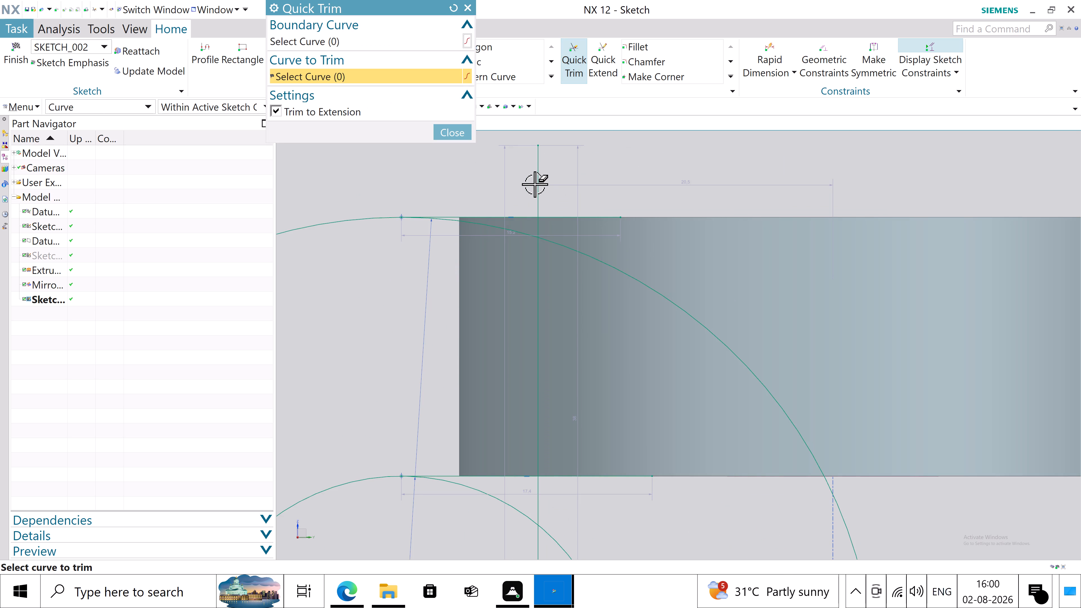
left_click(535, 184)
left_click(536, 188)
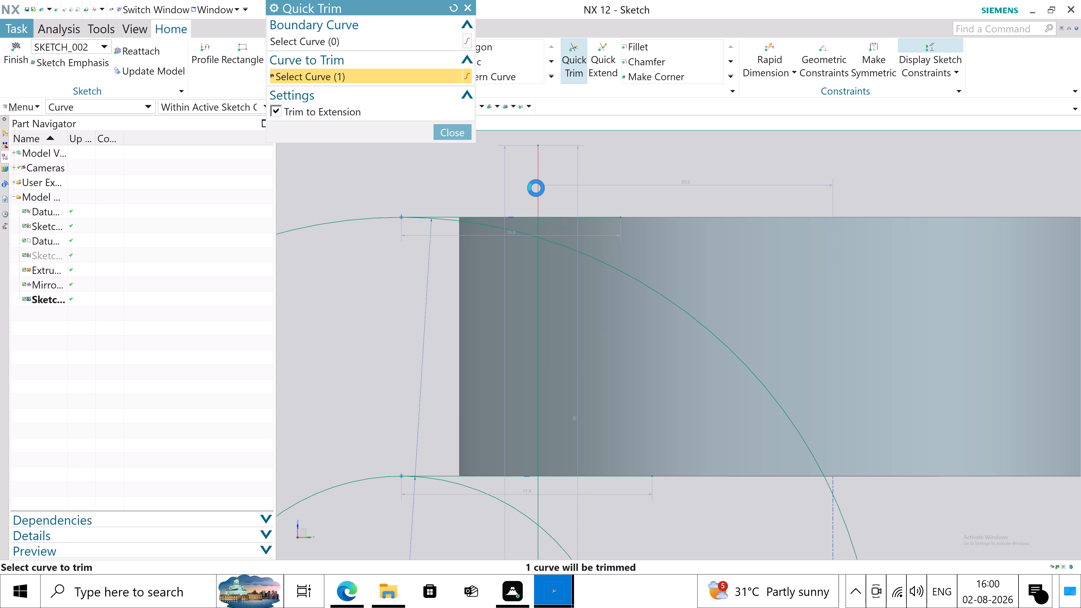
Trim the 66 mm circle to the half arc facing away from the rings, ending at the outer horizontal lines.
scroll(536, 185, "down", 3)
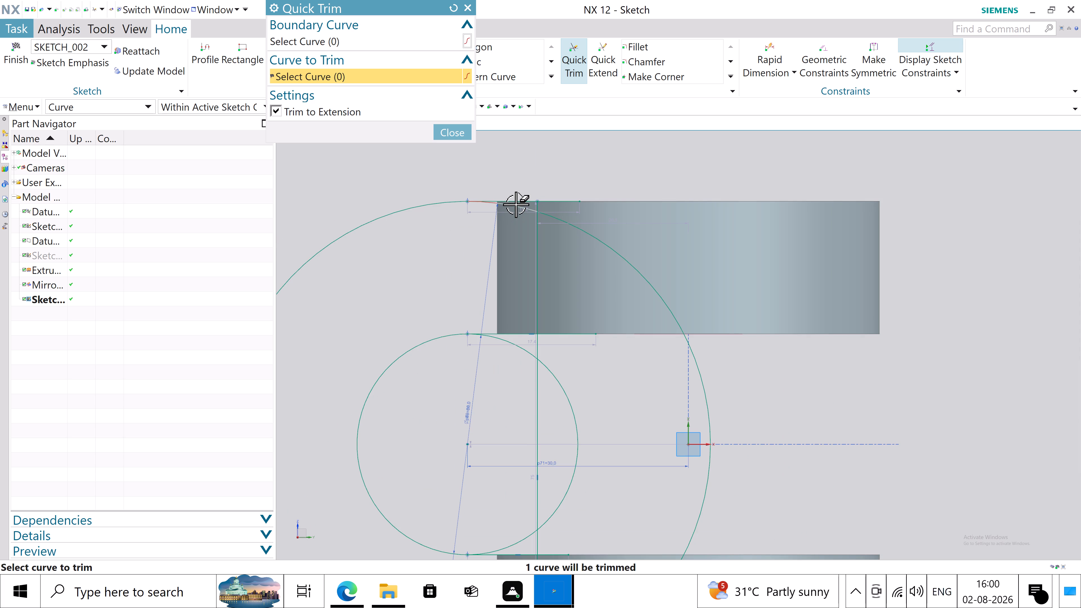
left_click(516, 204)
left_click(579, 238)
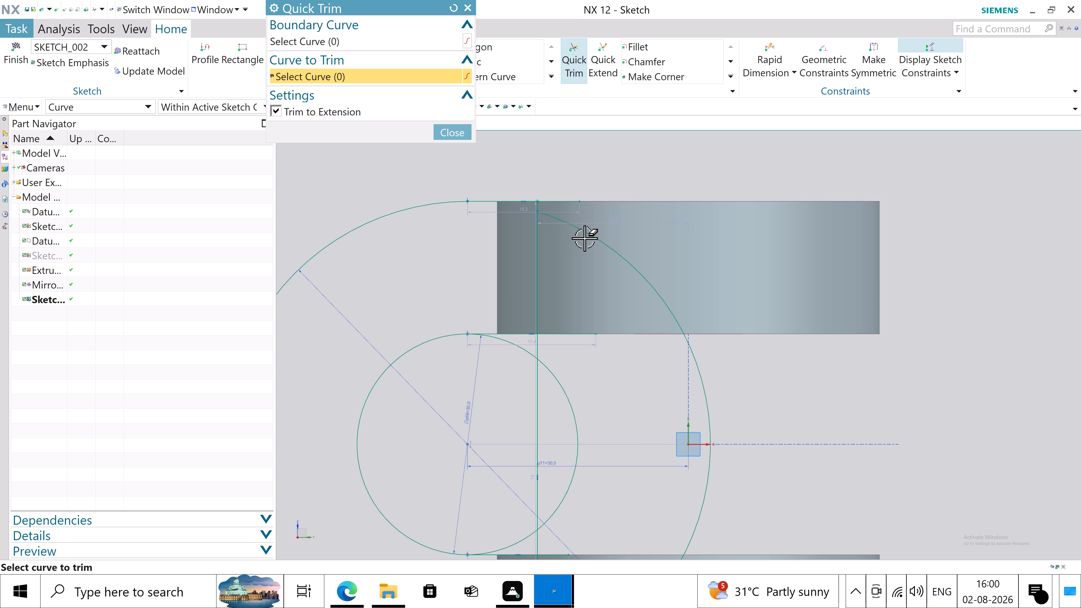
left_click(592, 238)
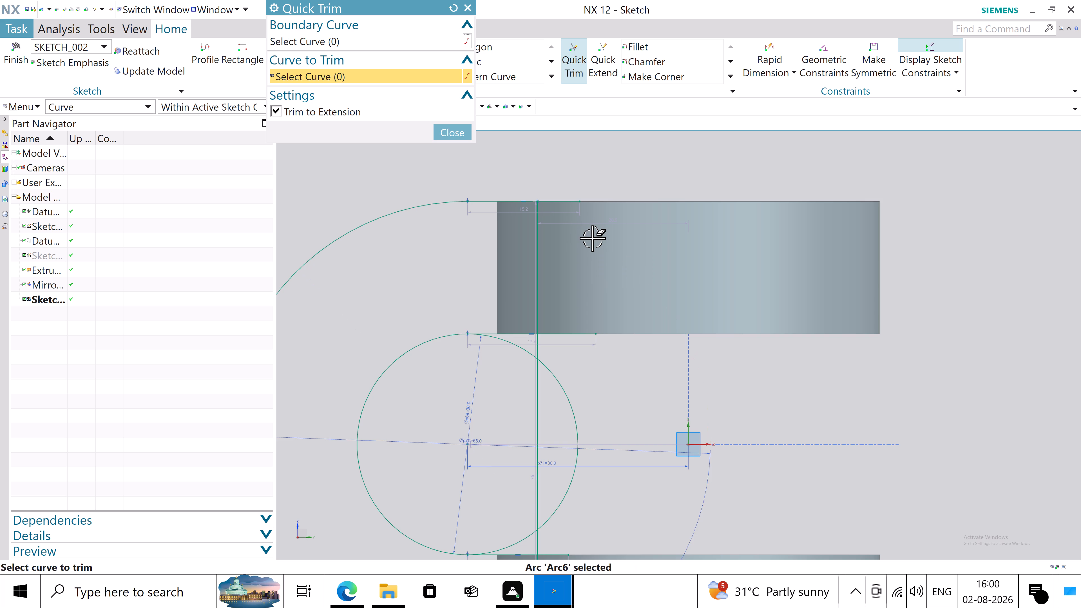
scroll(592, 238, "down", 2)
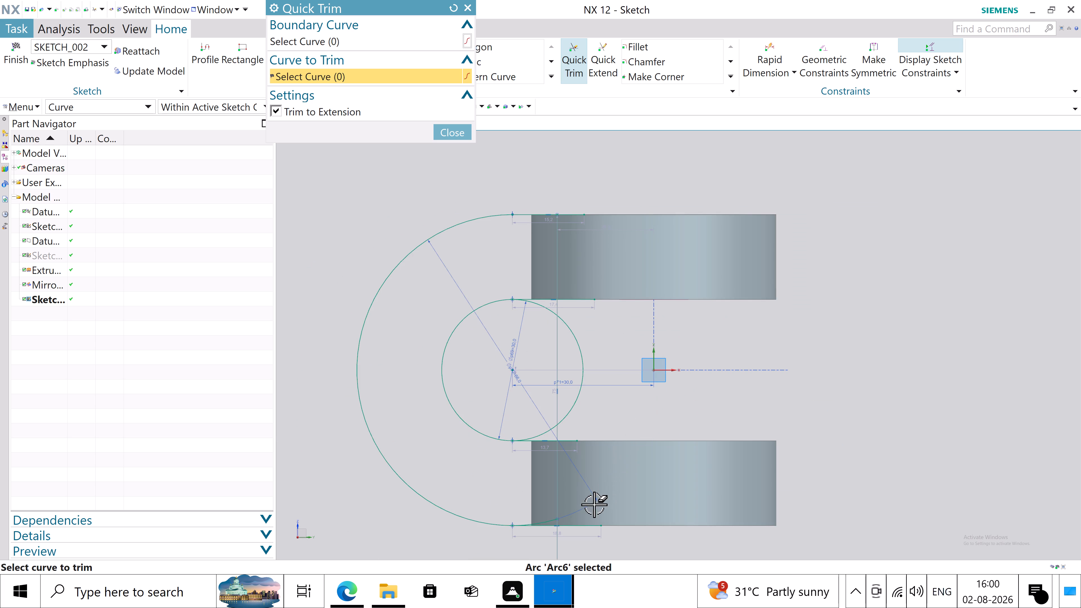
scroll(582, 519, "up", 3)
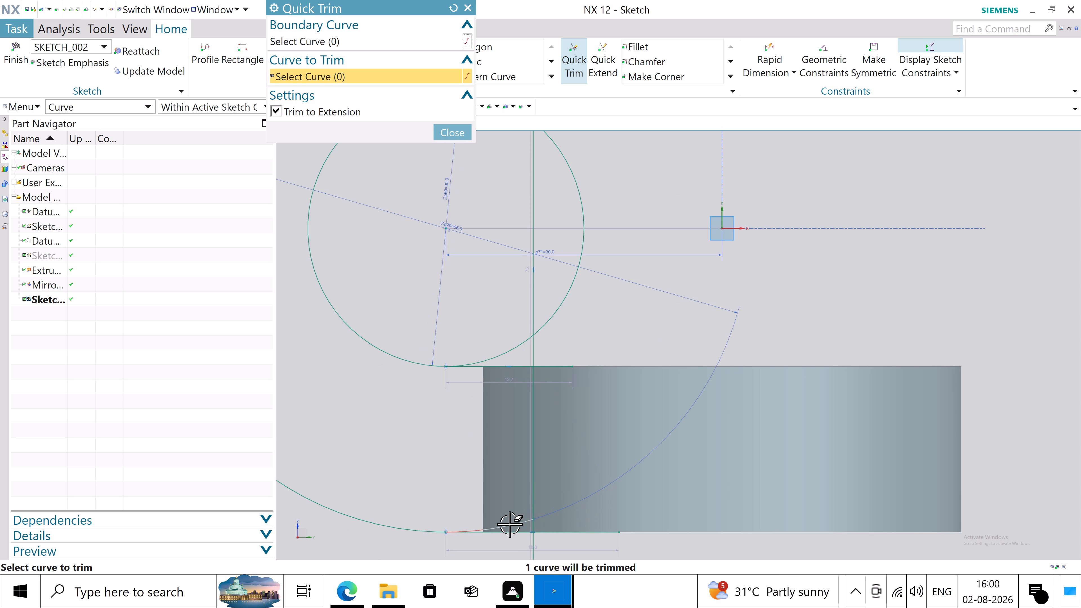
left_click(510, 524)
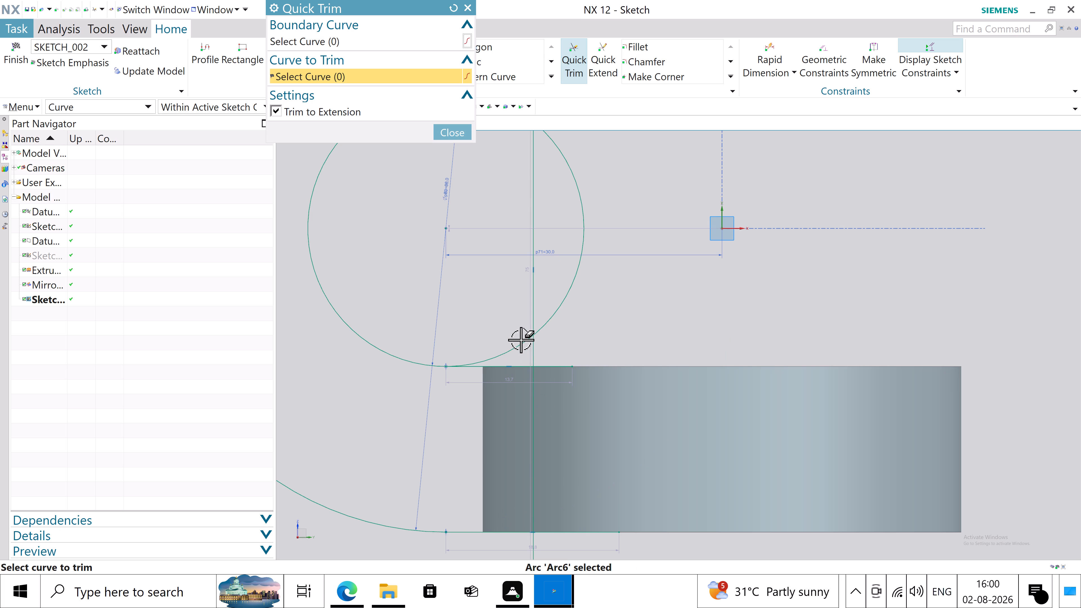
Trim the 30 mm circle to the half arc facing away from the rings, ending at the inner horizontal lines.
left_click(517, 345)
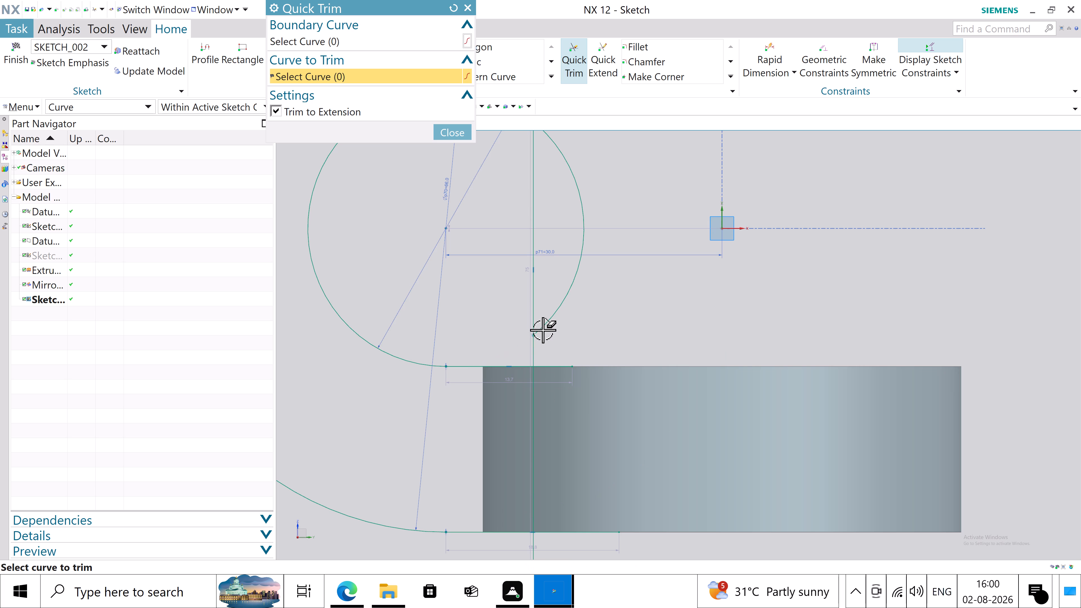
left_click(553, 322)
left_click(556, 312)
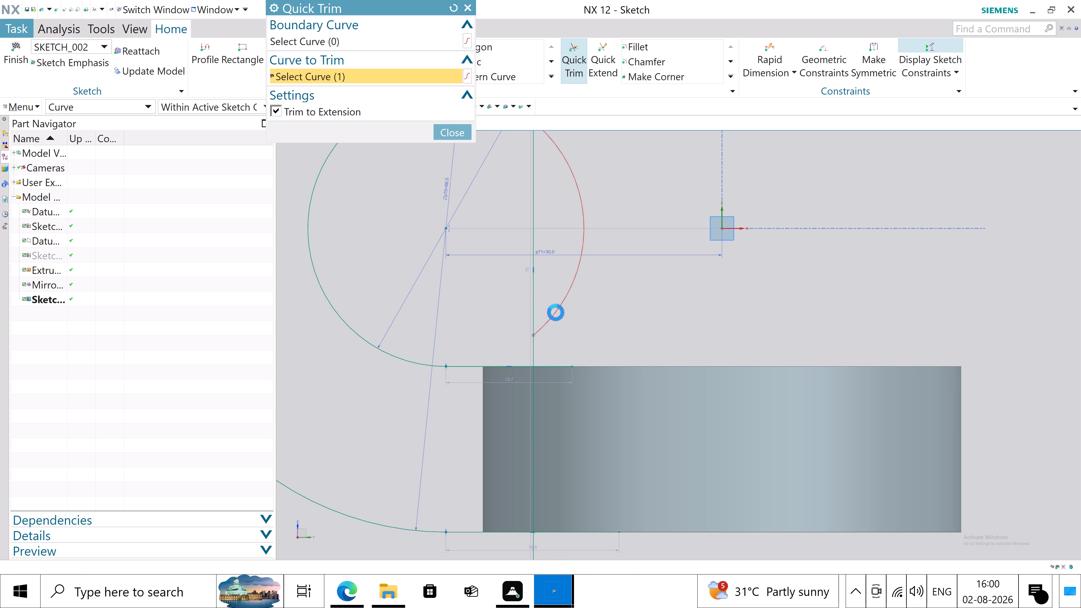
scroll(544, 339, "down", 3)
scroll(554, 186, "up", 3)
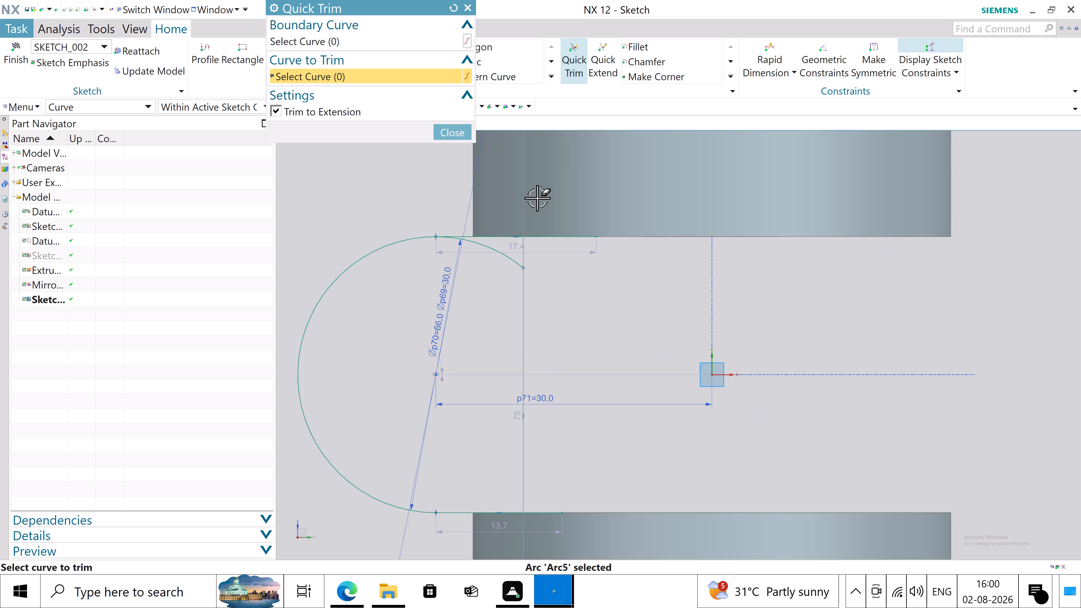
left_click(501, 256)
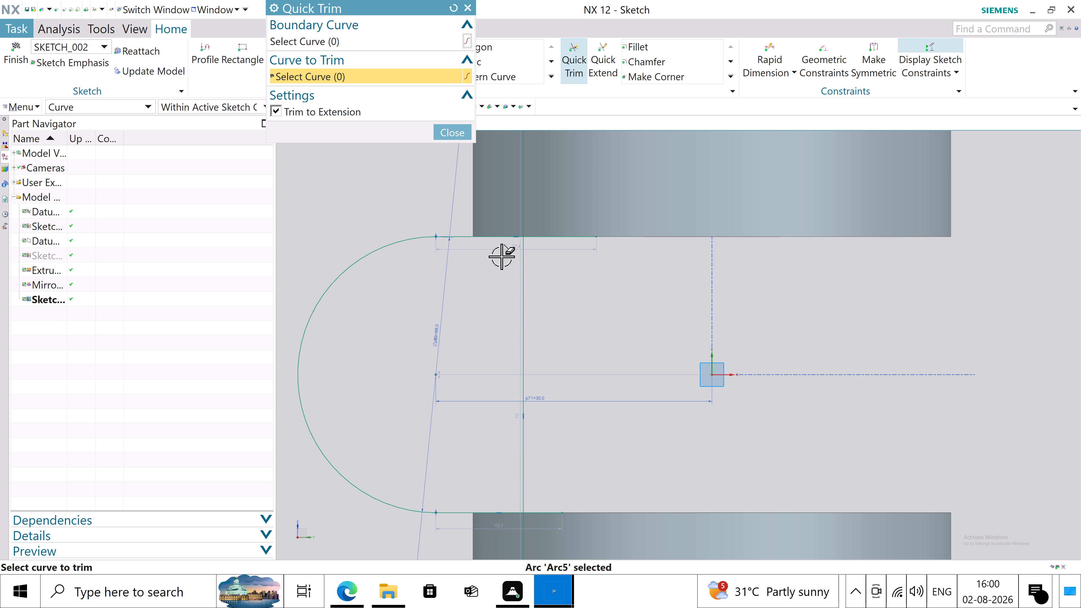
Trim the vertical line between the two inner horizontal lines and below the lowest horizontal line.
left_click(521, 276)
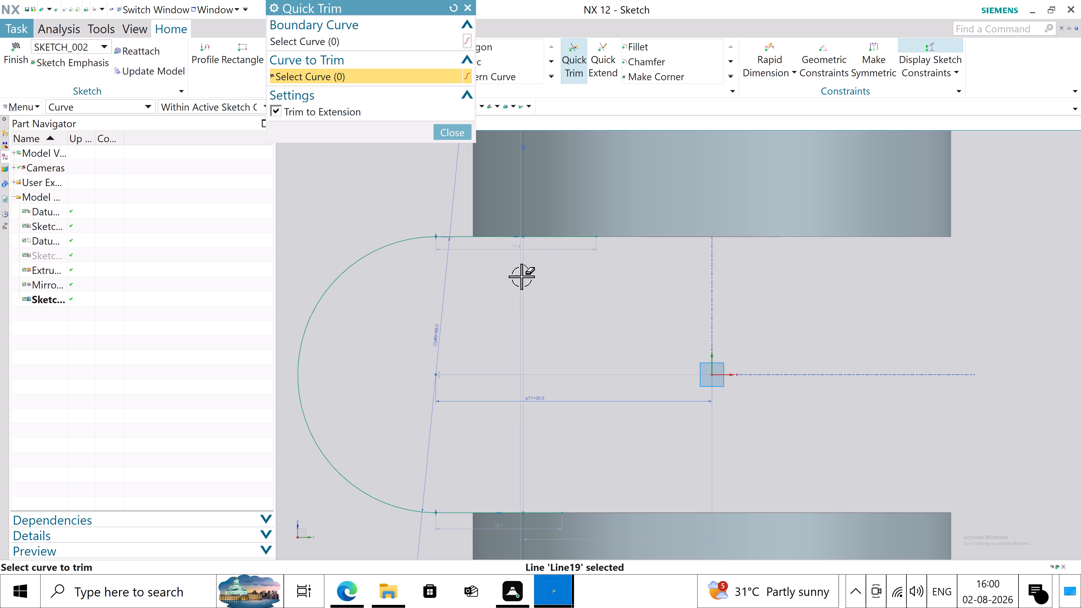
scroll(521, 276, "down", 4)
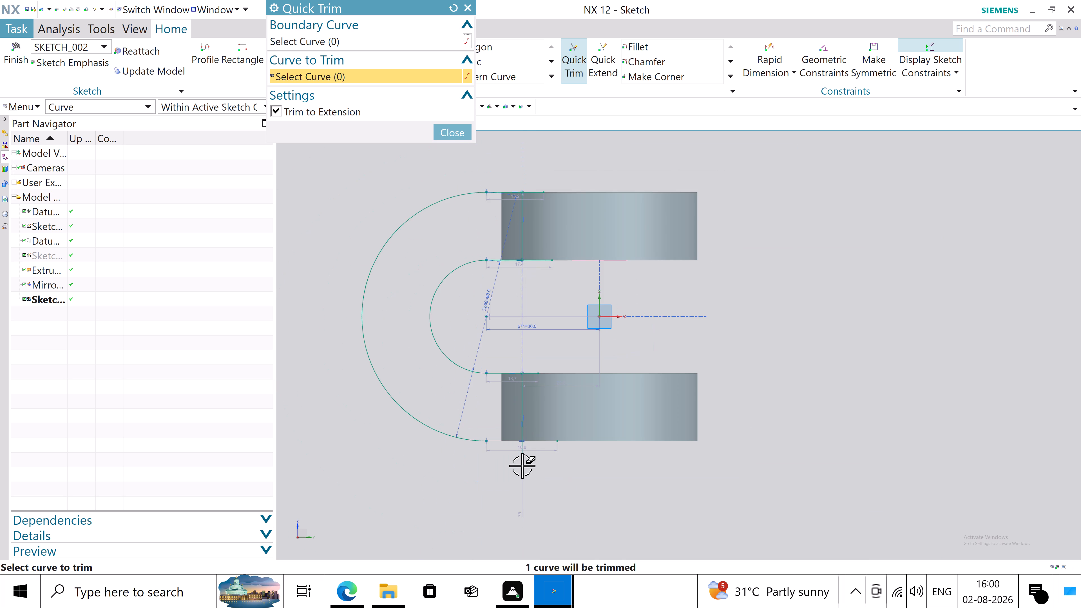
left_click(522, 466)
Trim the overhanging ends of all four horizontal lines beyond the vertical line and finish the sketch.
left_click(548, 443)
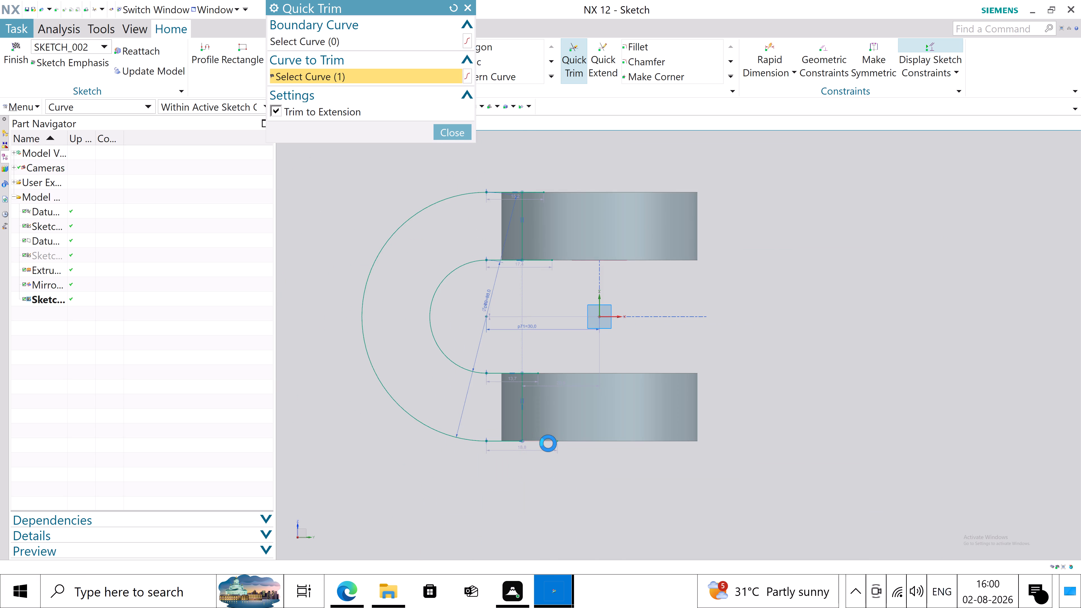
scroll(554, 372, "up", 3)
left_click(519, 374)
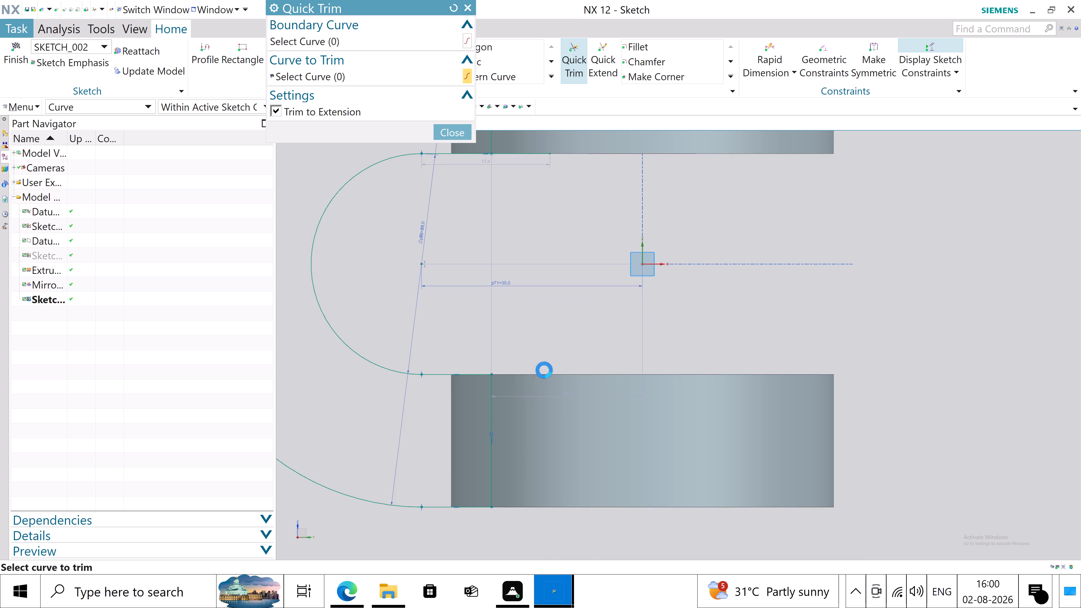
scroll(535, 437, "down", 5)
scroll(550, 294, "up", 5)
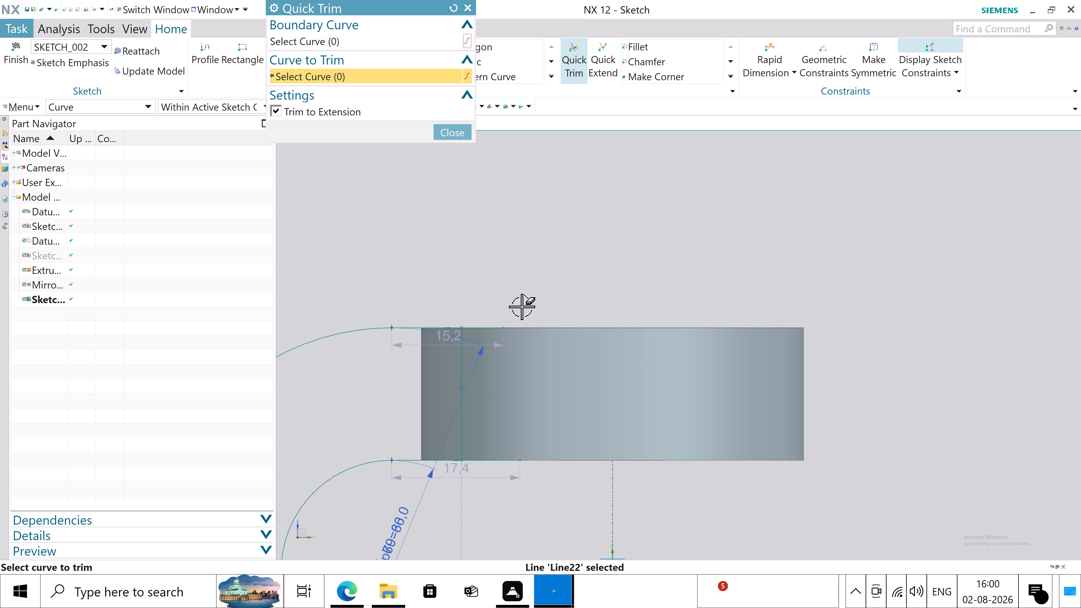
left_click(486, 325)
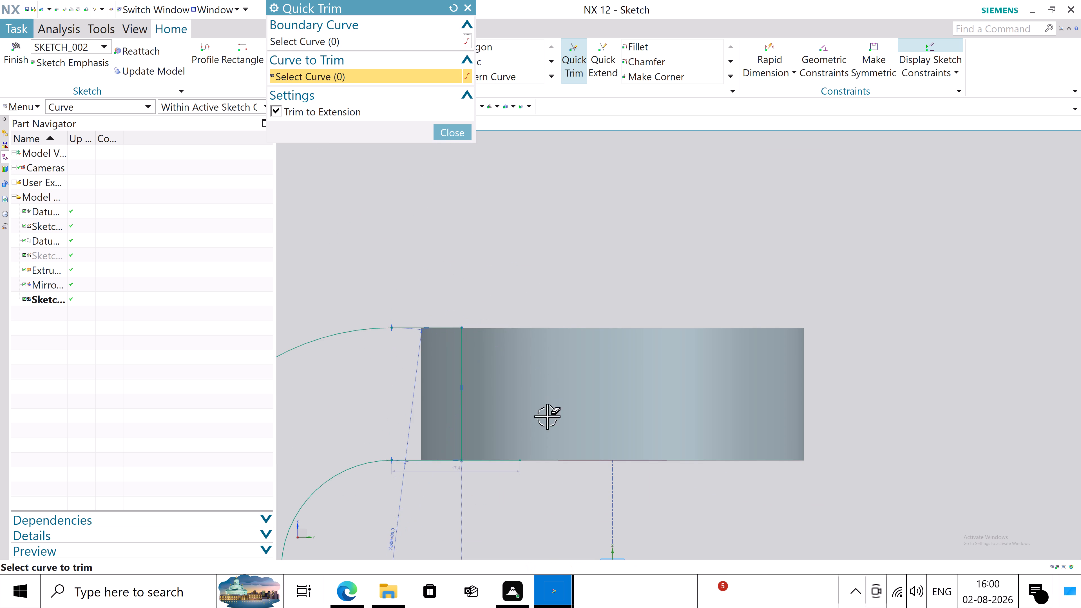
left_click(500, 459)
scroll(576, 250, "down", 4)
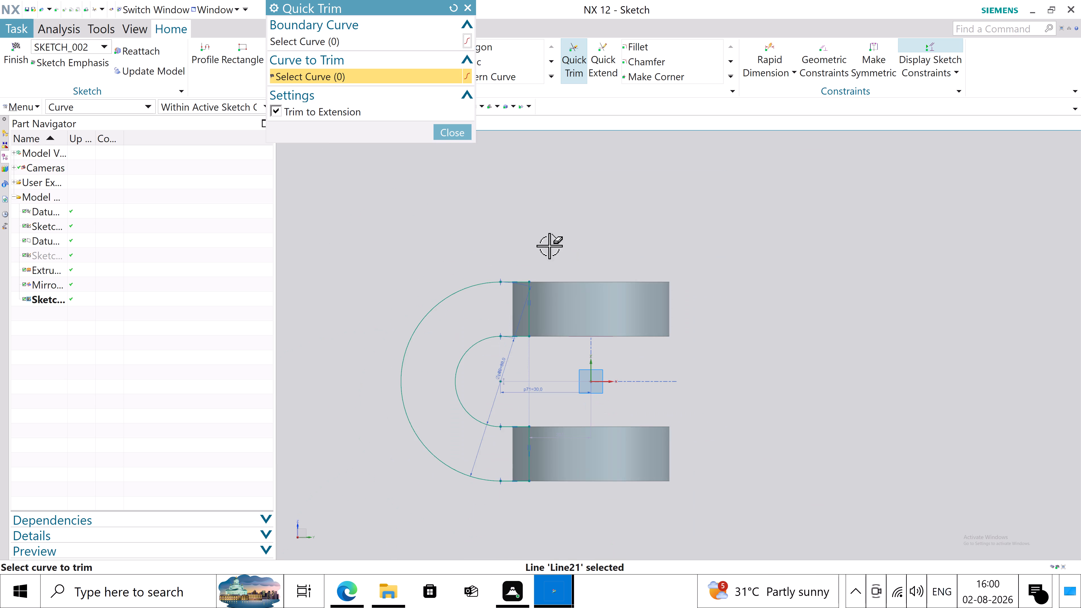
left_click(461, 137)
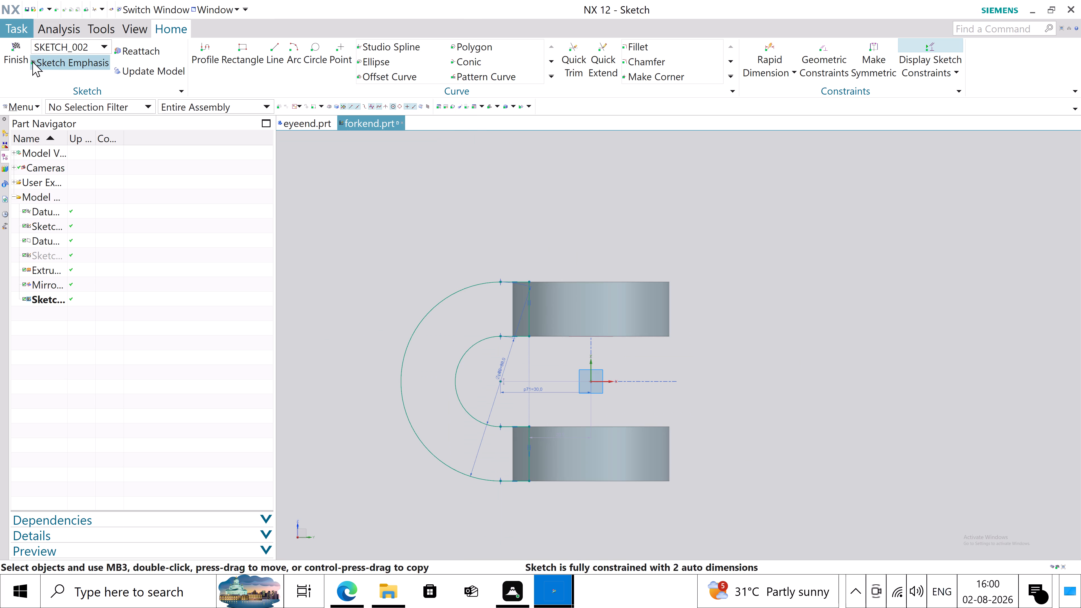
left_click(20, 66)
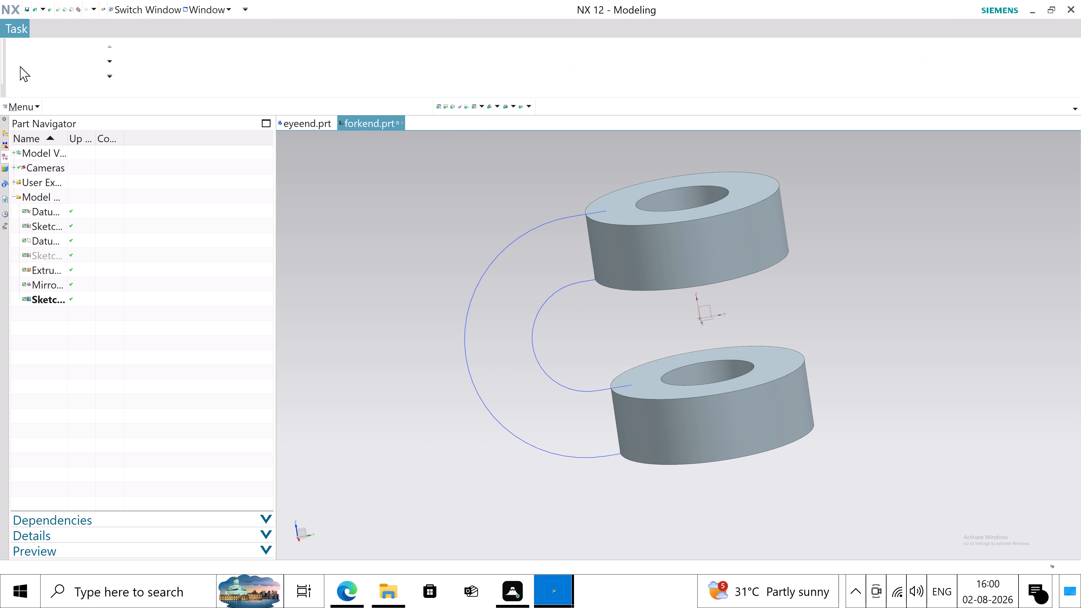
Extrude the closed U-profile sketch perpendicular to its plane with a symmetric value of 14 mm.
left_click(174, 70)
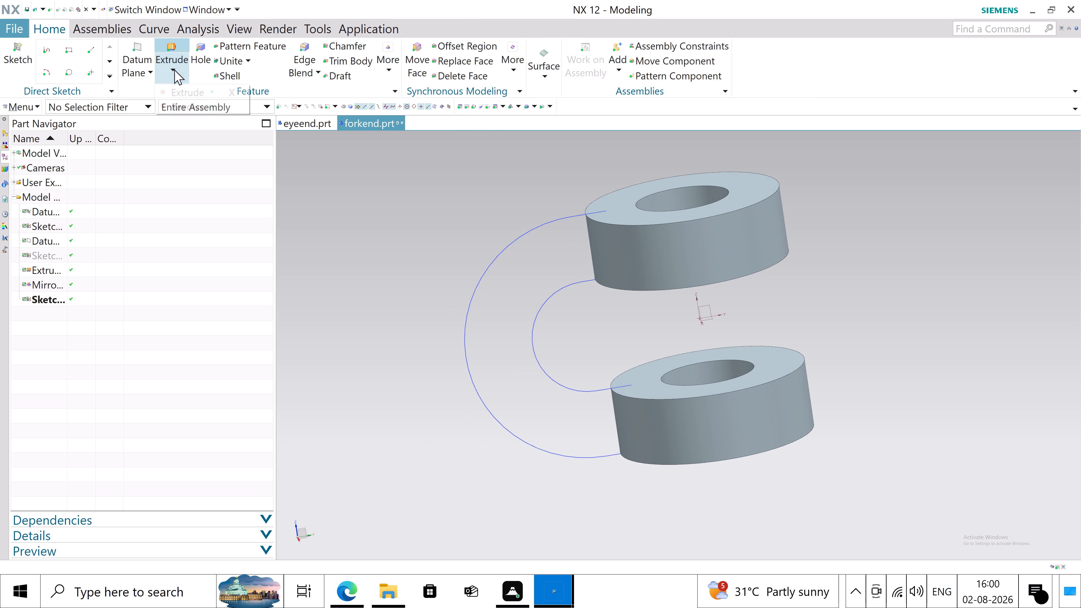
left_click(186, 96)
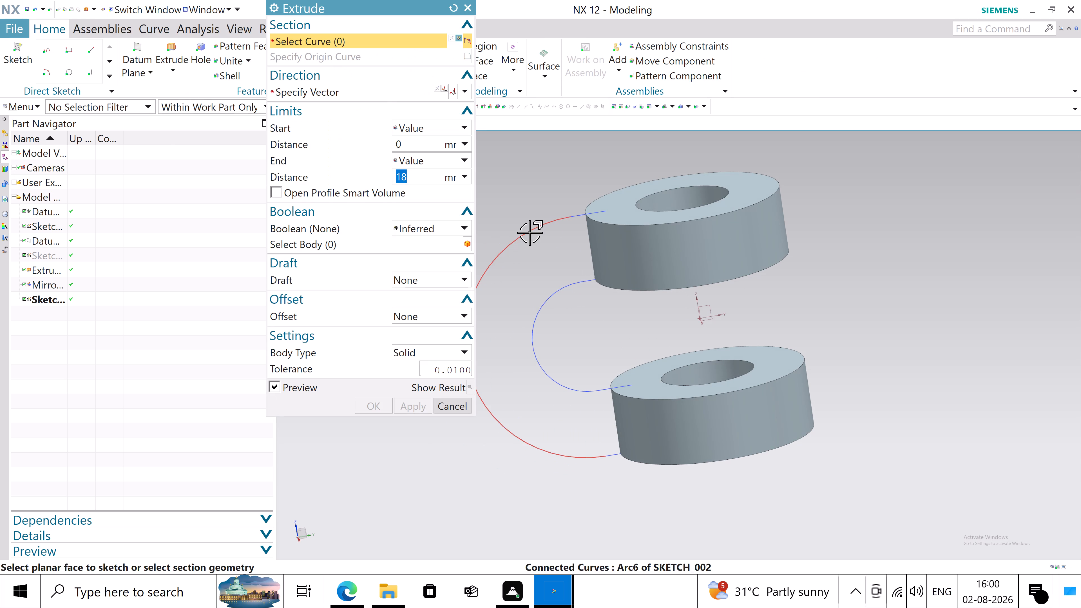
left_click(530, 233)
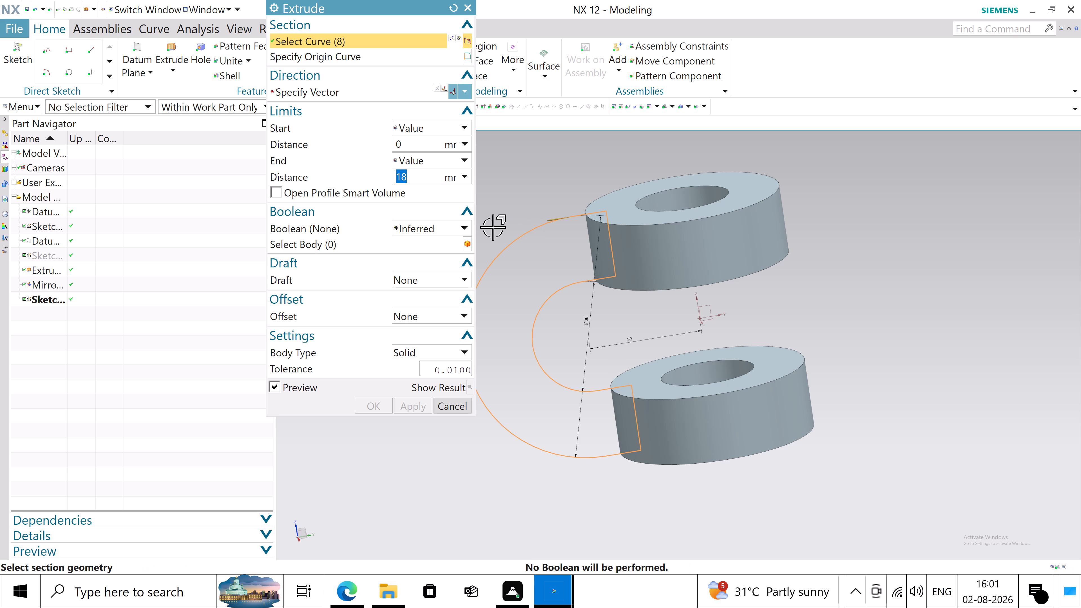
left_click(356, 100)
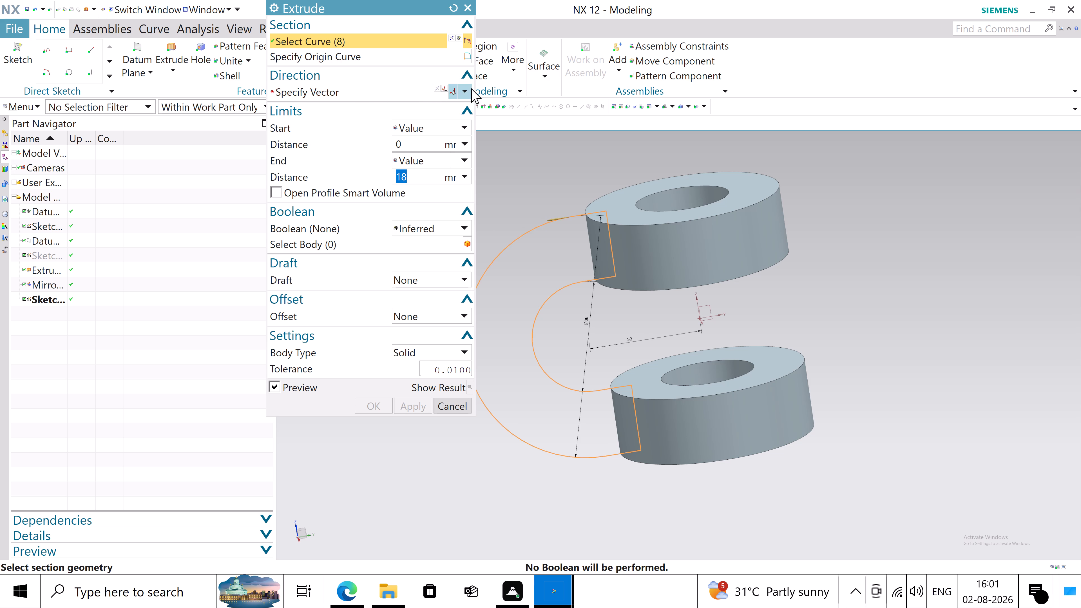
left_click(468, 89)
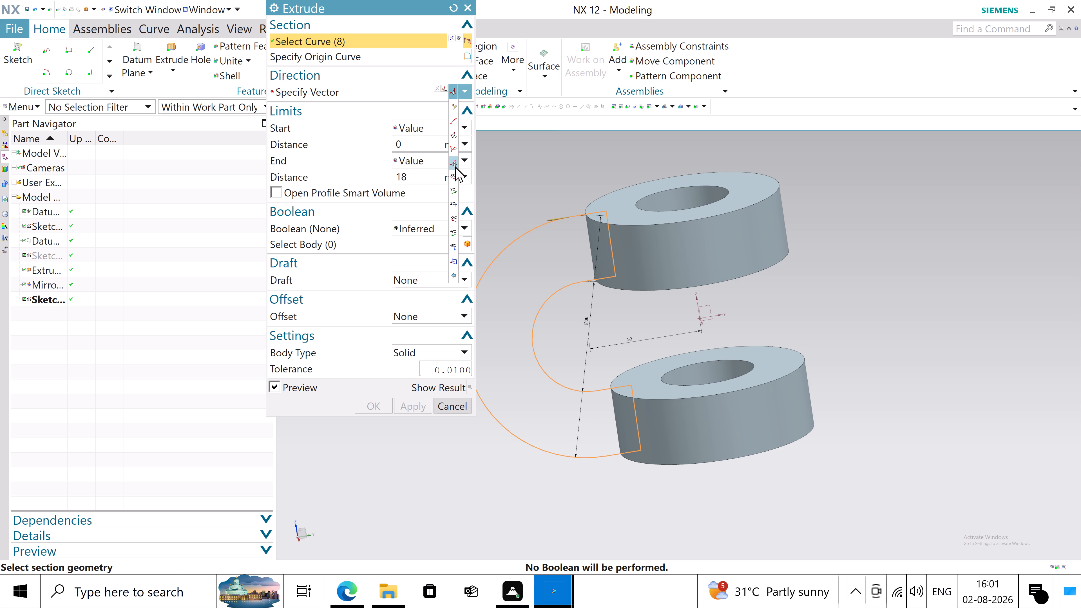
left_click(455, 180)
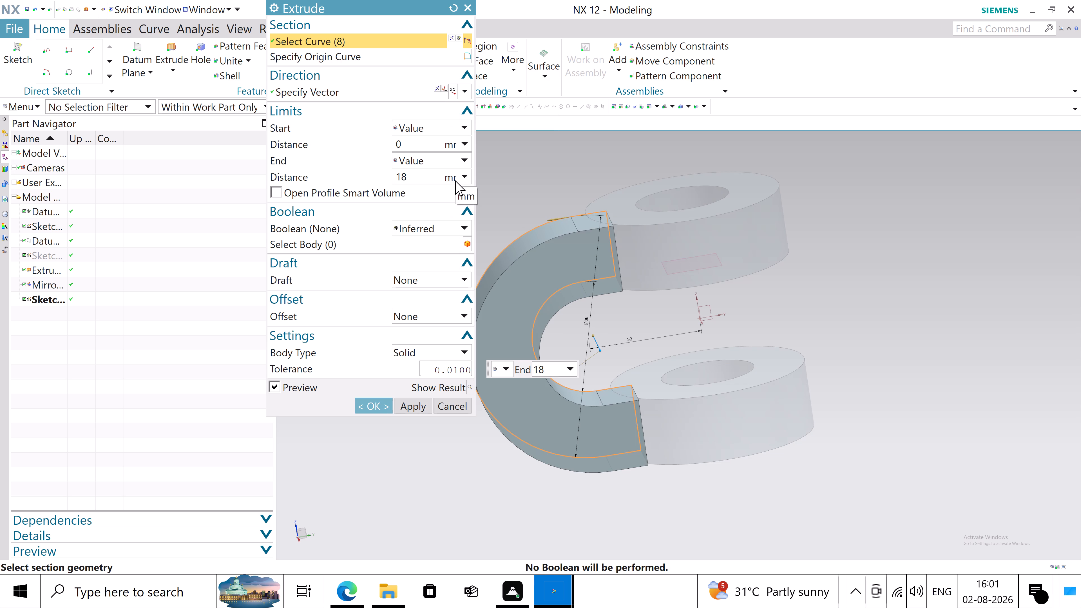
left_click_drag(415, 178, 364, 181)
type("14")
key("Return")
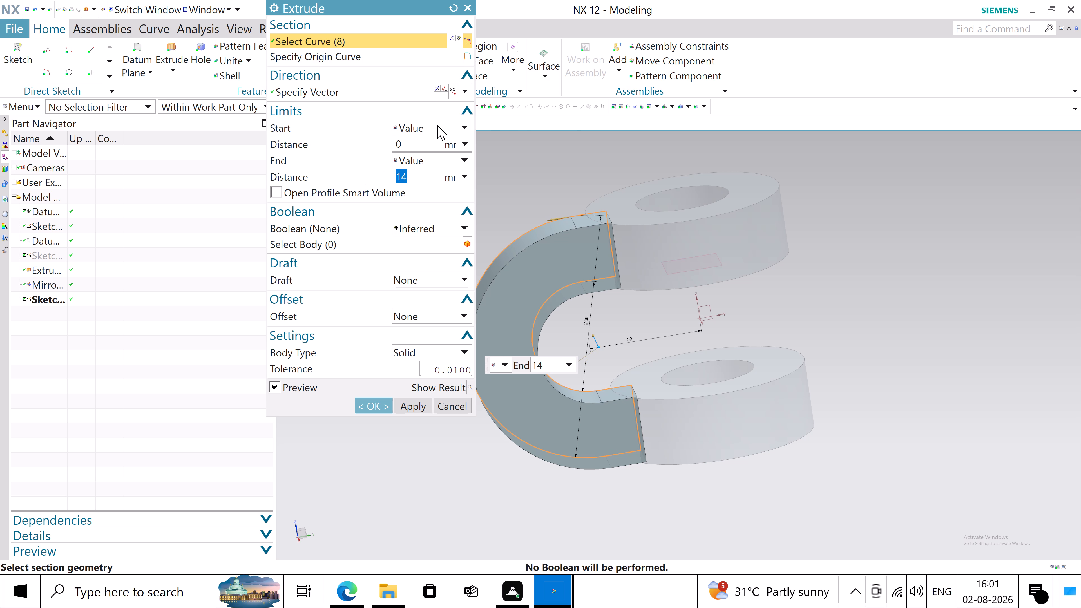
left_click(433, 128)
left_click(426, 155)
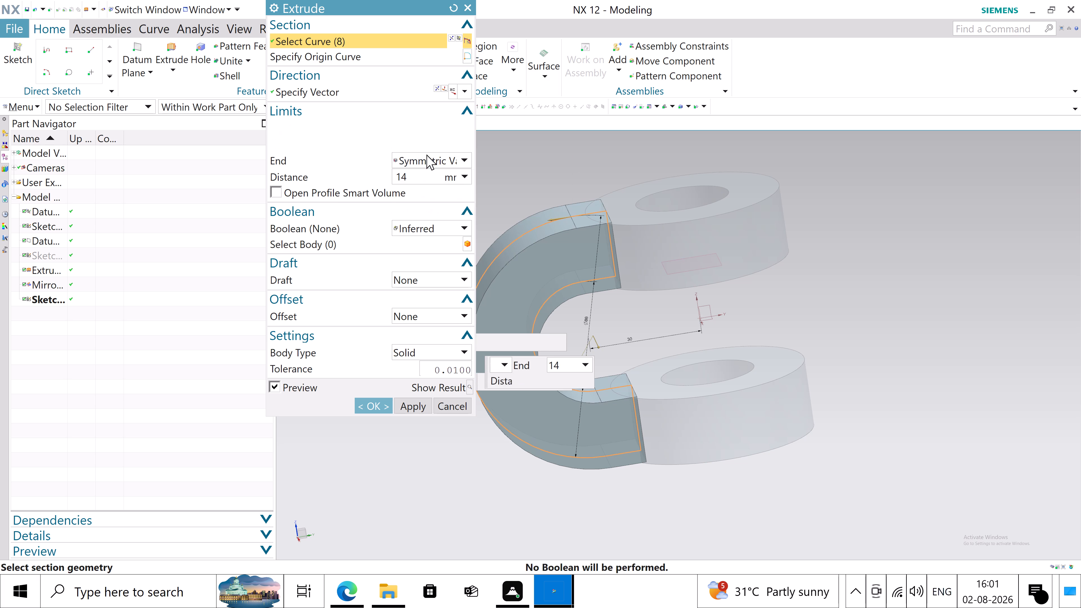
left_click(374, 372)
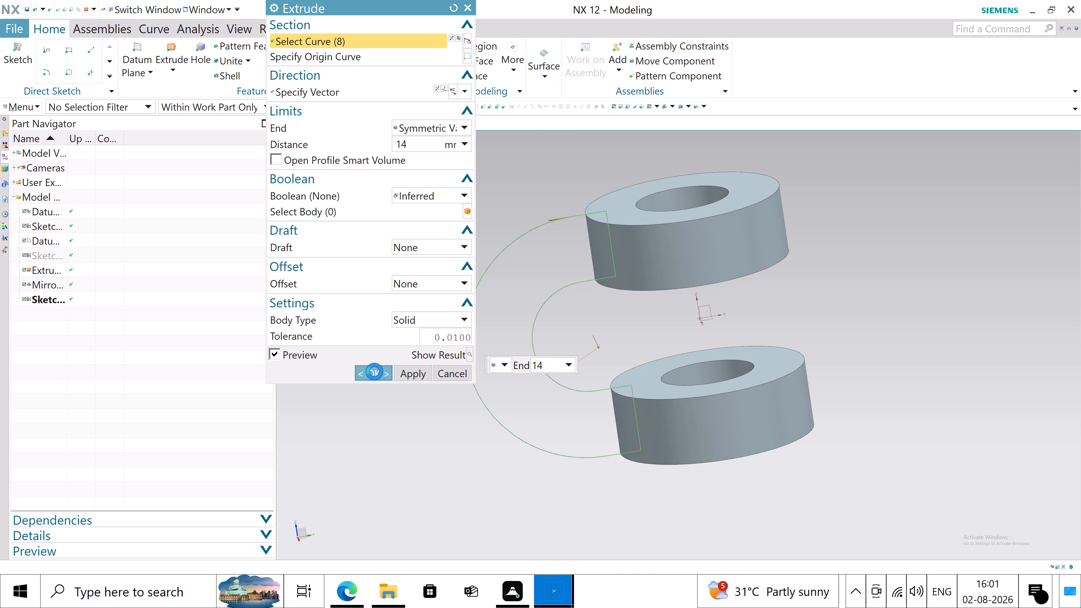
left_click(362, 313)
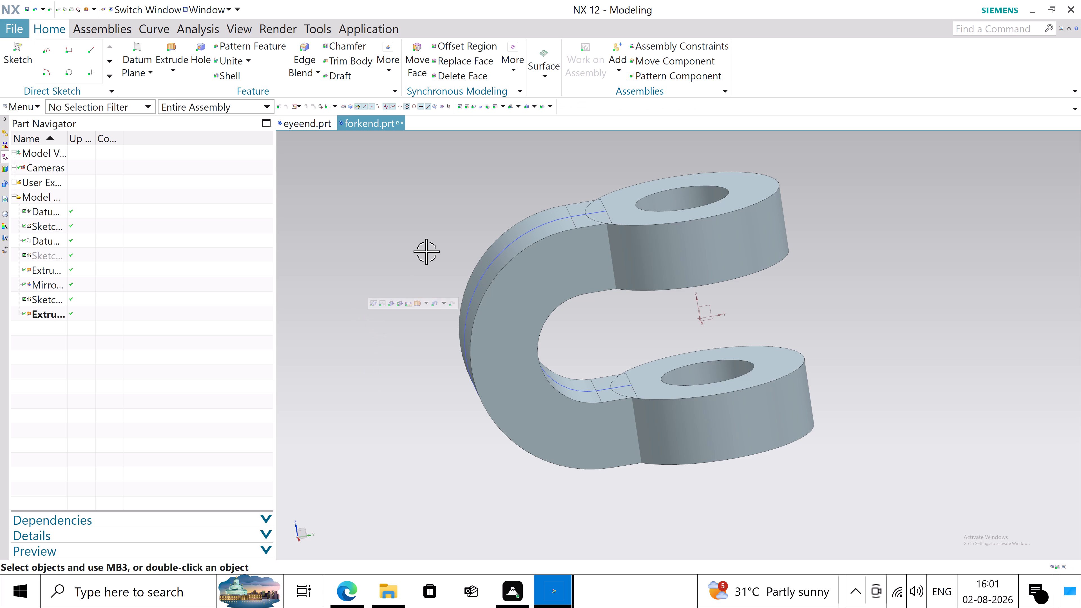
Unite the U-shaped body as target with both ring bodies as tools.
left_click(178, 74)
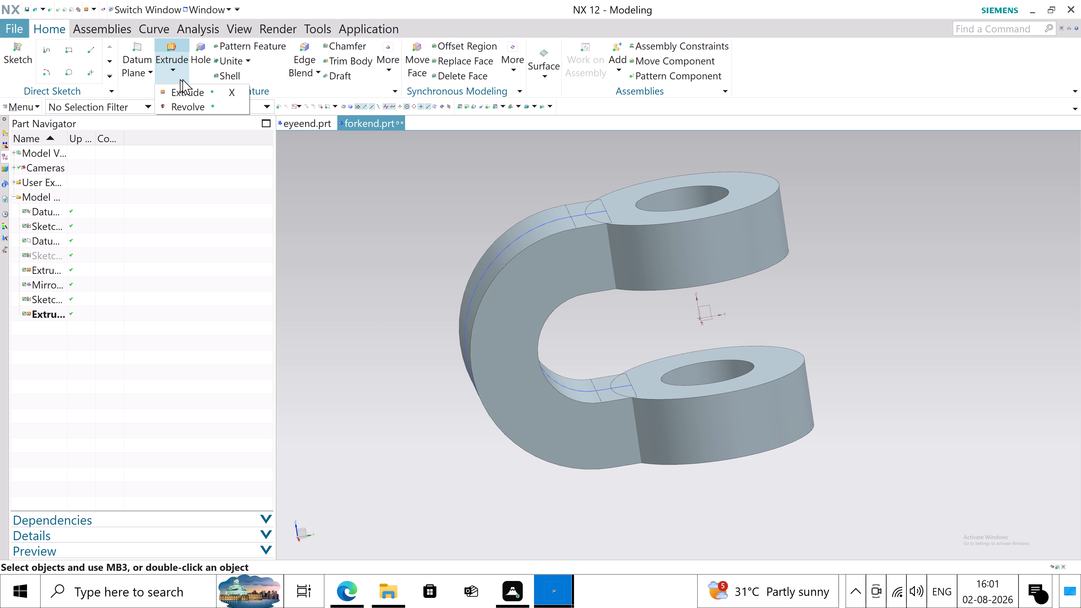
left_click(239, 60)
left_click(555, 258)
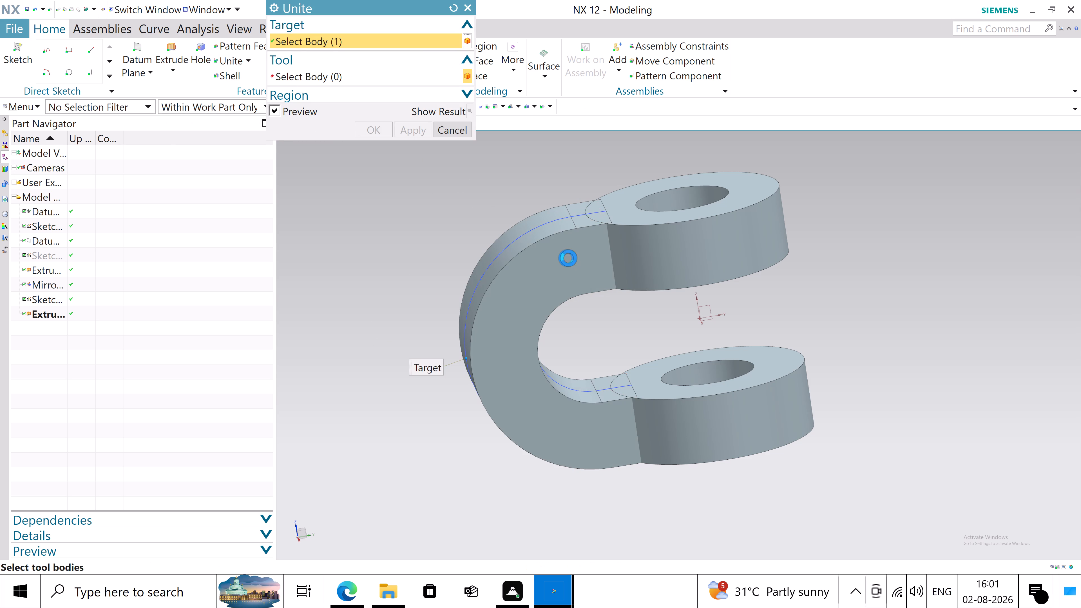
left_click(687, 235)
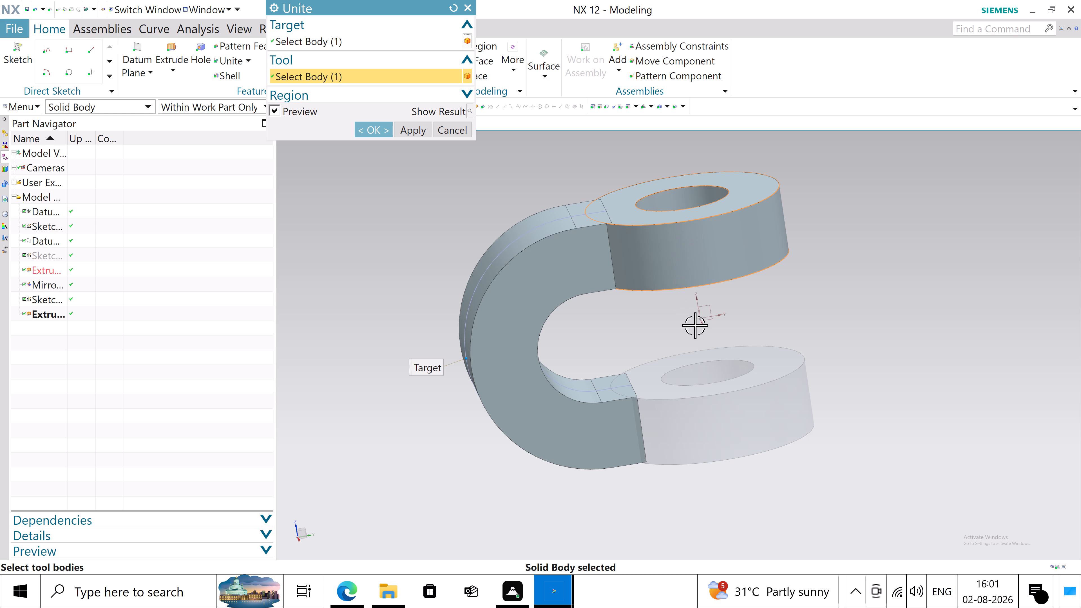
left_click(727, 394)
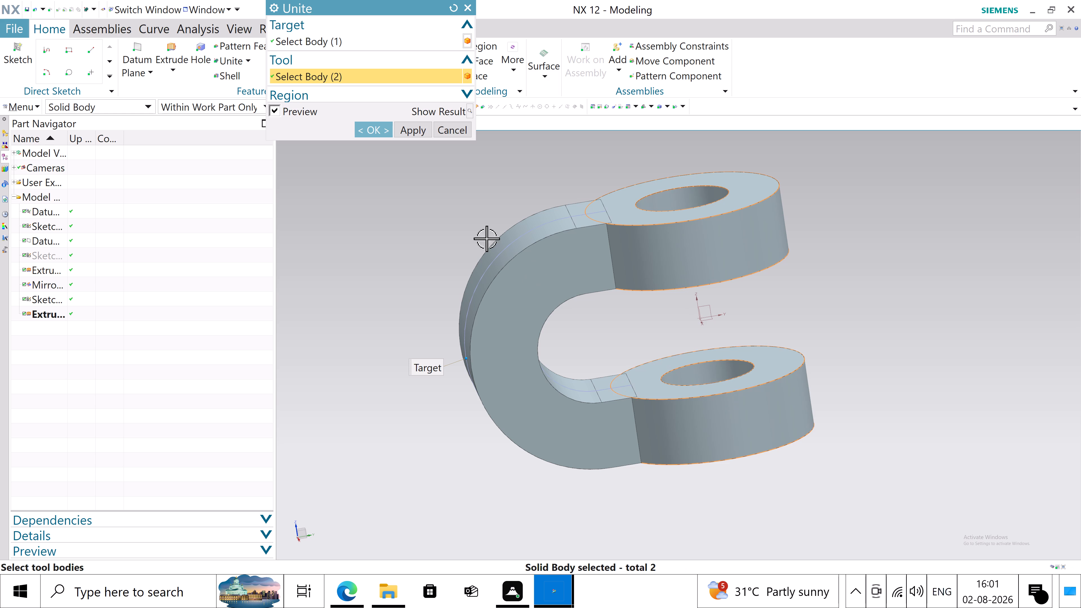
left_click(379, 134)
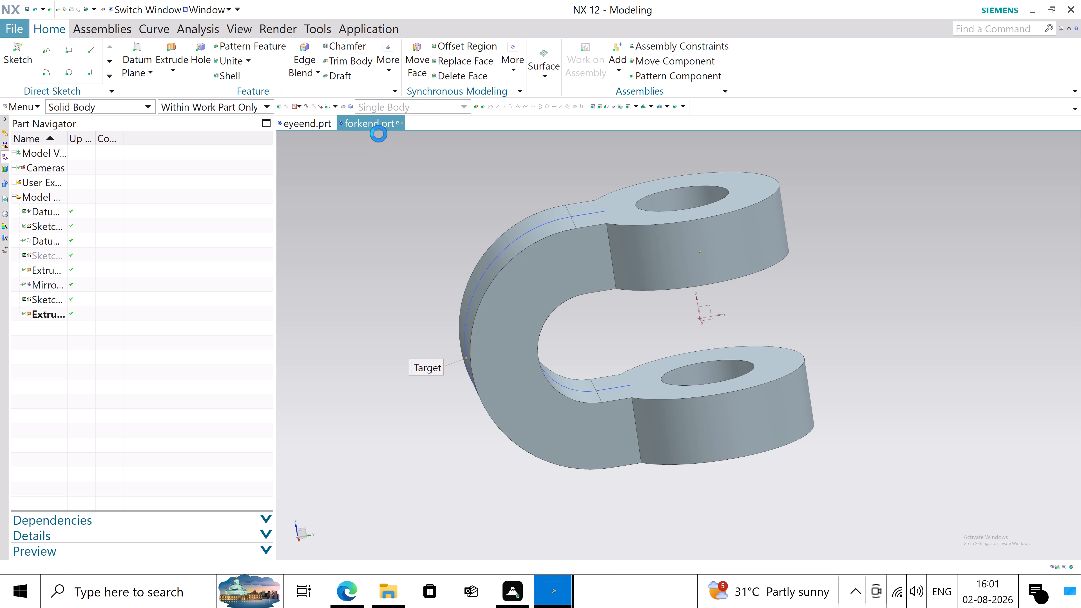
Create a datum plane offset 130 mm from the XZ plane, reversed to lie beyond the closed end of the U.
scroll(474, 244, "down", 2)
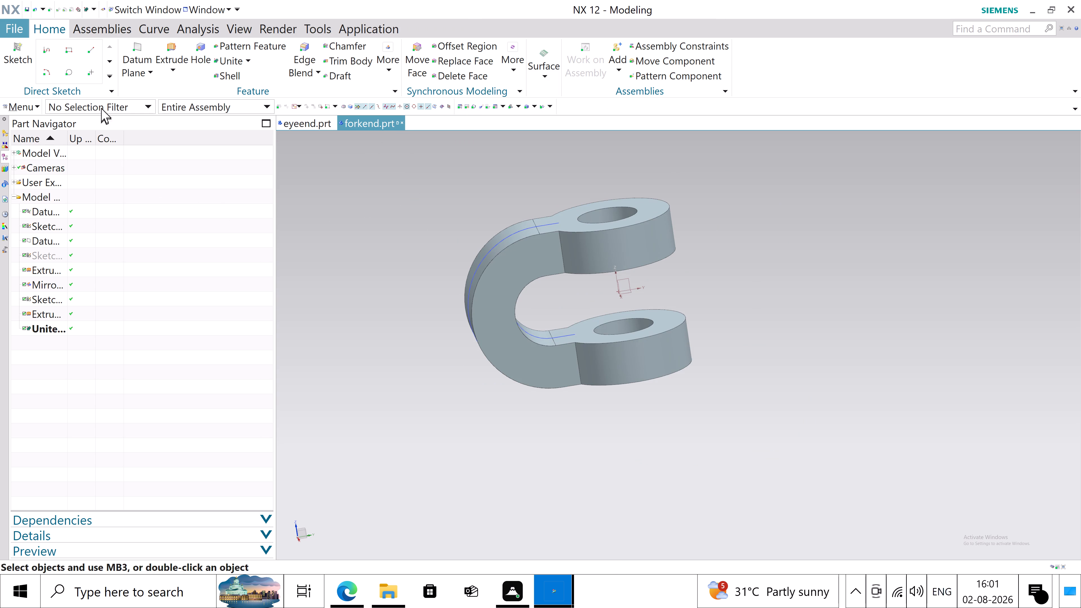
left_click(152, 80)
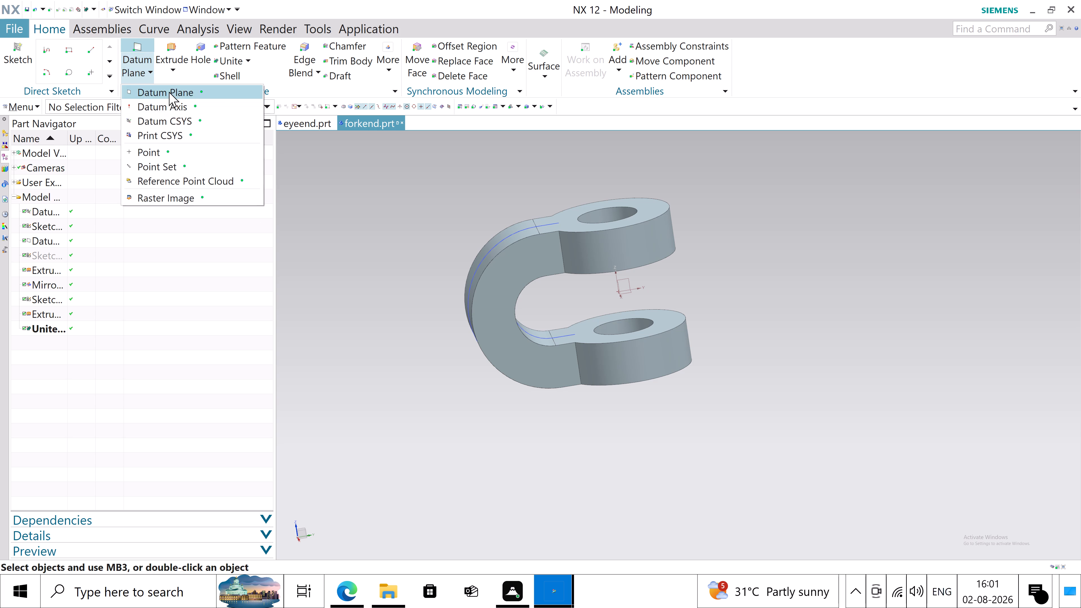
left_click(169, 91)
scroll(607, 272, "down", 1)
scroll(607, 272, "up", 1)
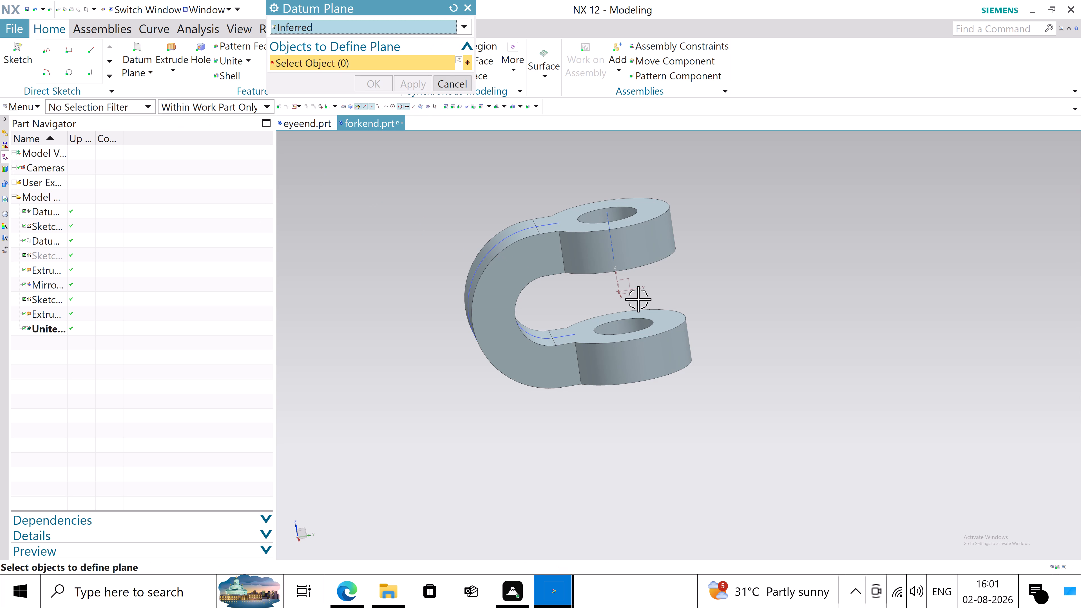
middle_click_drag(640, 299, 662, 305)
scroll(626, 285, "up", 6)
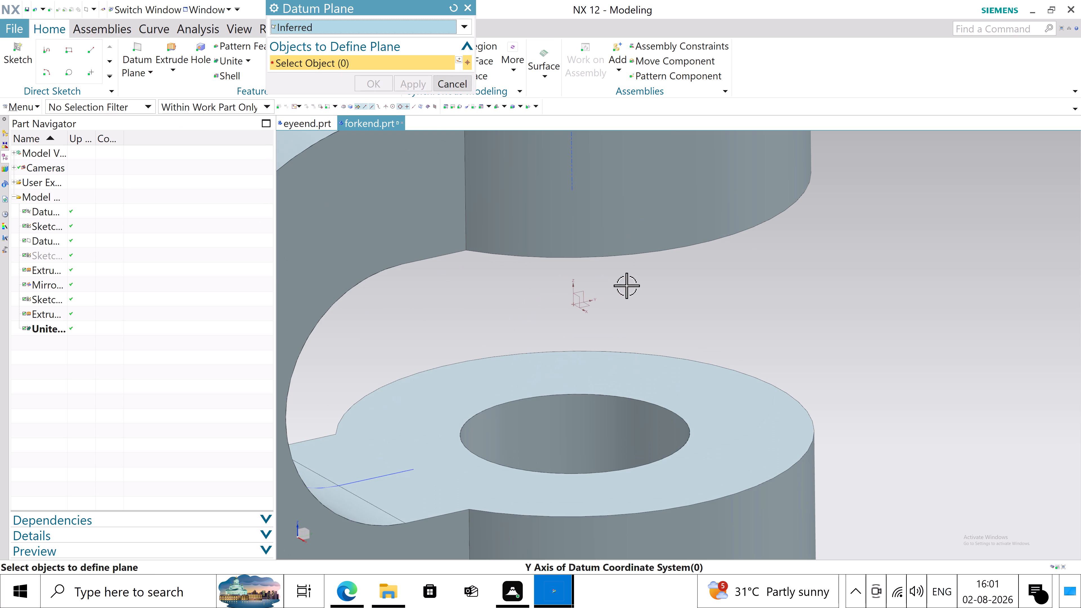
left_click(578, 299)
scroll(675, 289, "down", 5)
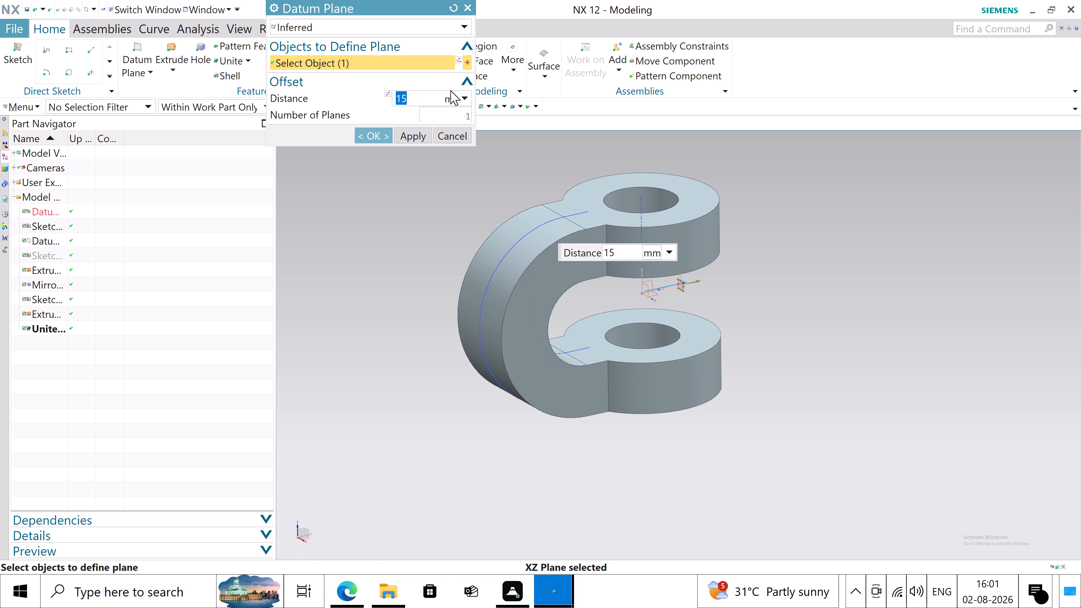
left_click(385, 93)
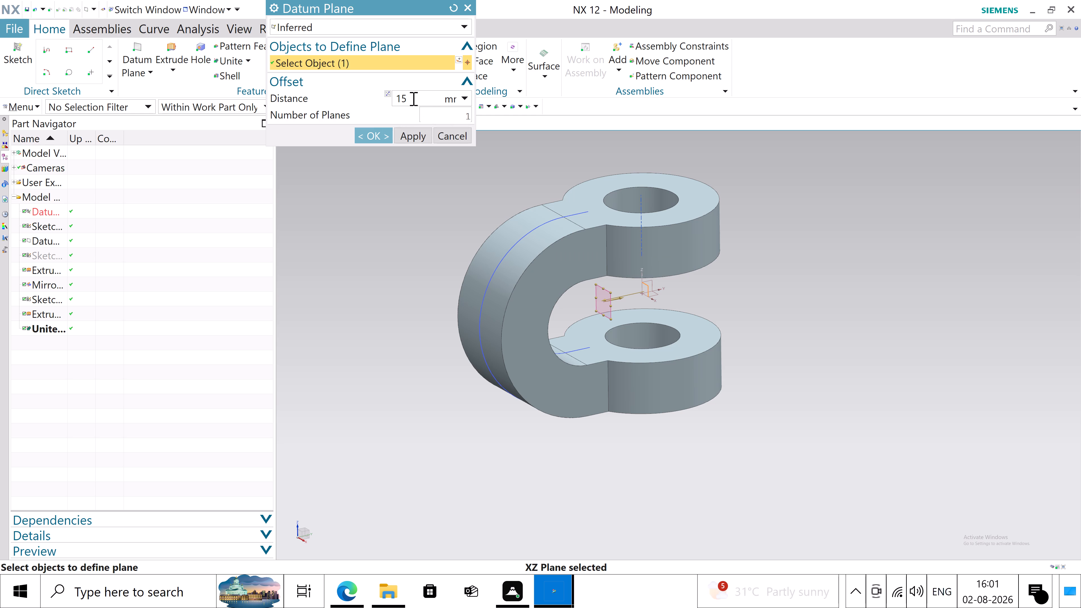
left_click_drag(412, 98, 373, 99)
type("130")
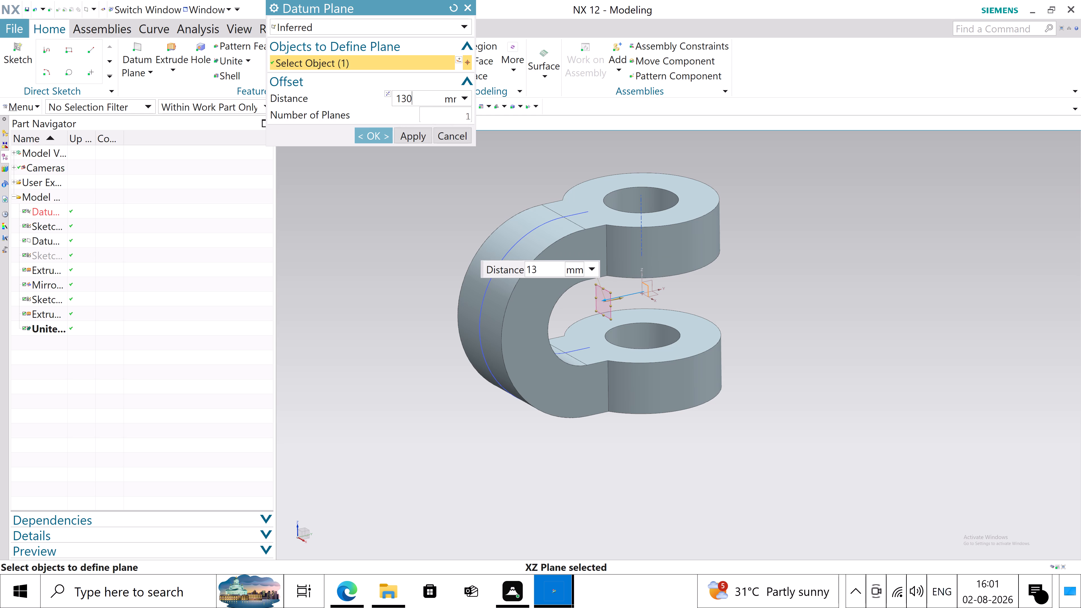
key("Return")
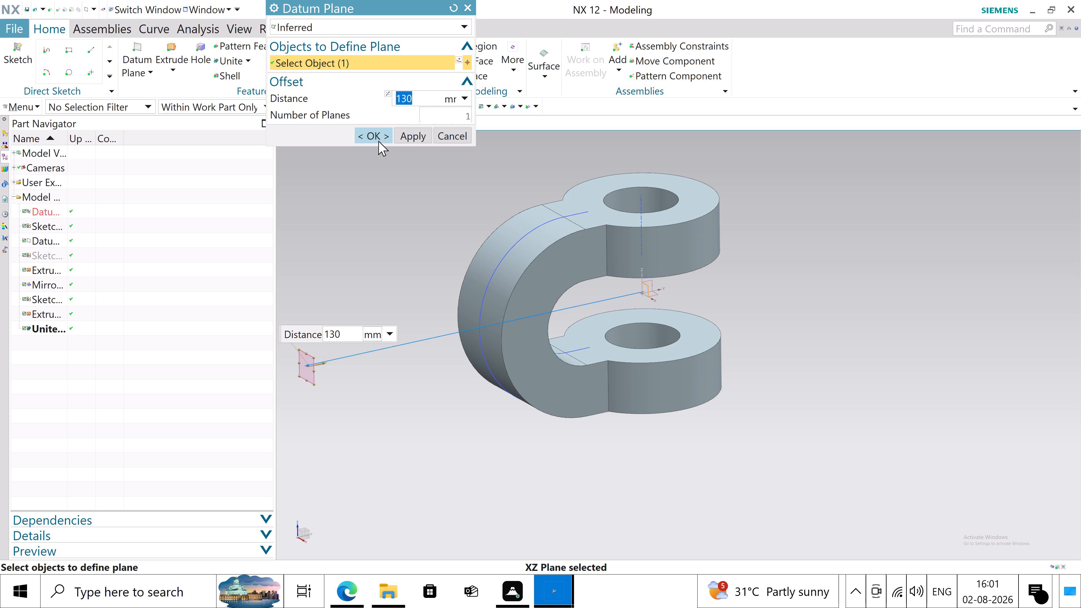
left_click(378, 141)
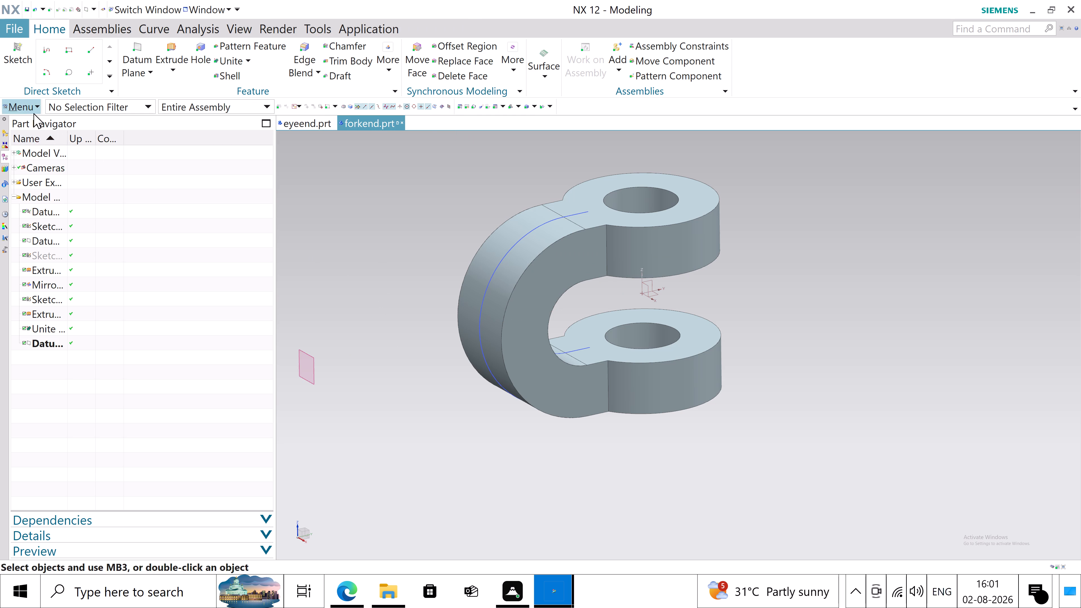
Start a sketch in the task environment on the 130 mm offset datum plane beyond the U bend.
left_click(30, 107)
left_click(49, 166)
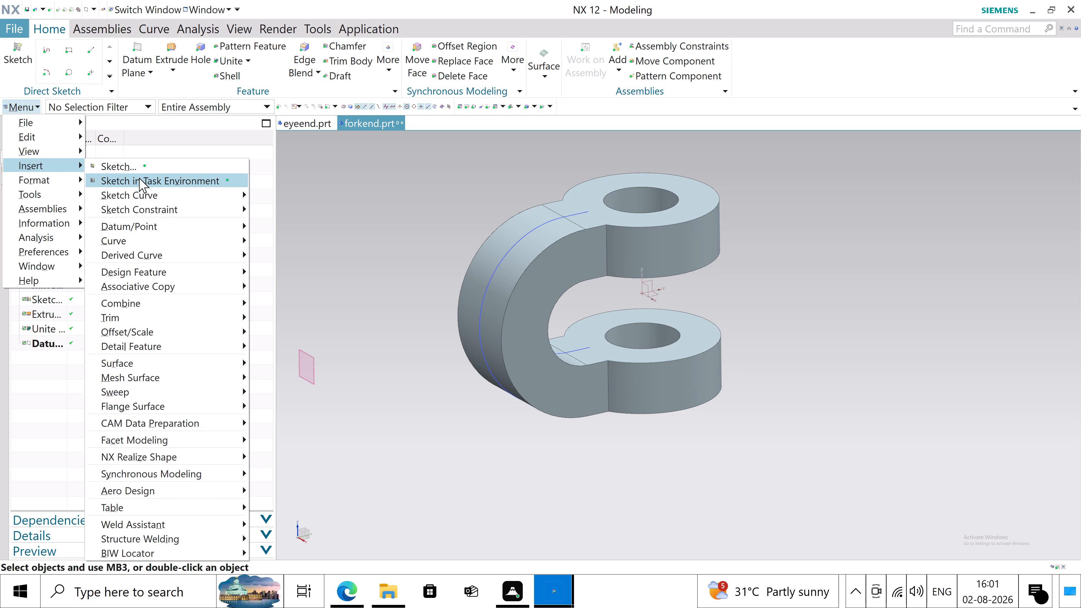
left_click(139, 178)
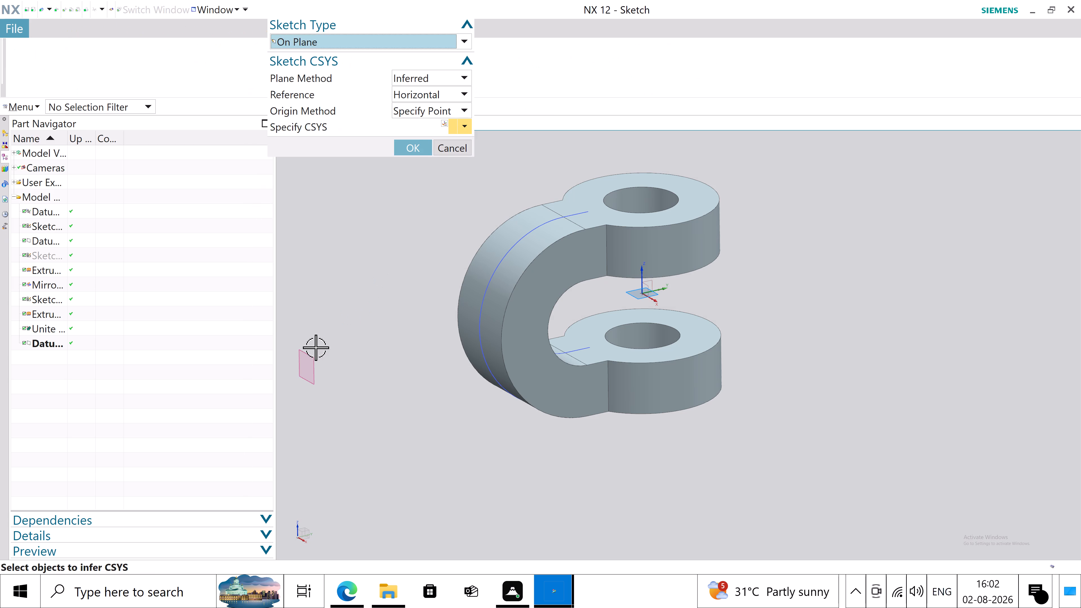
left_click(312, 359)
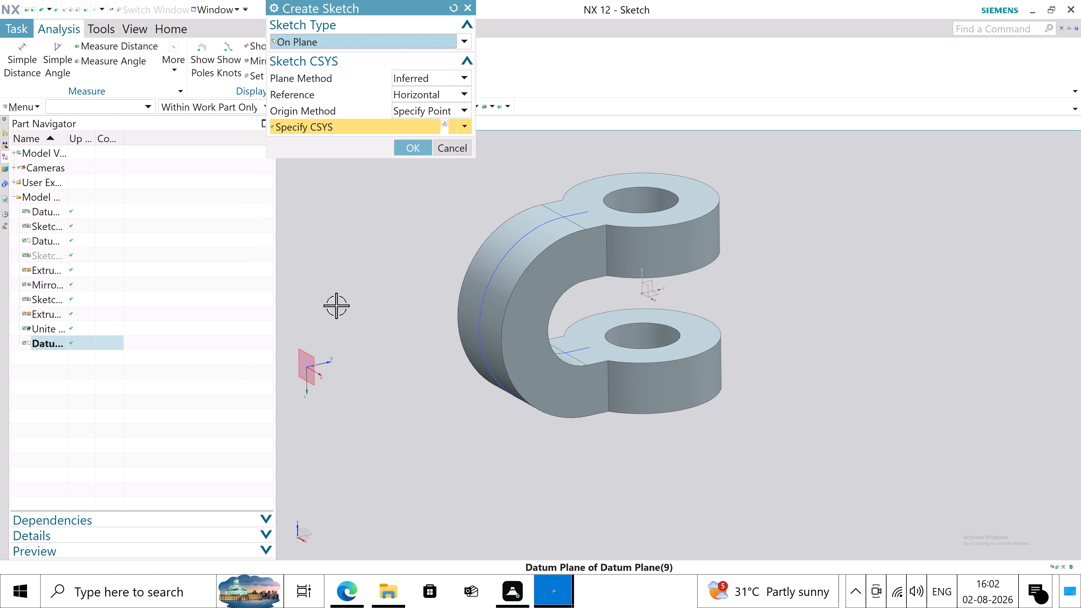
left_click(411, 144)
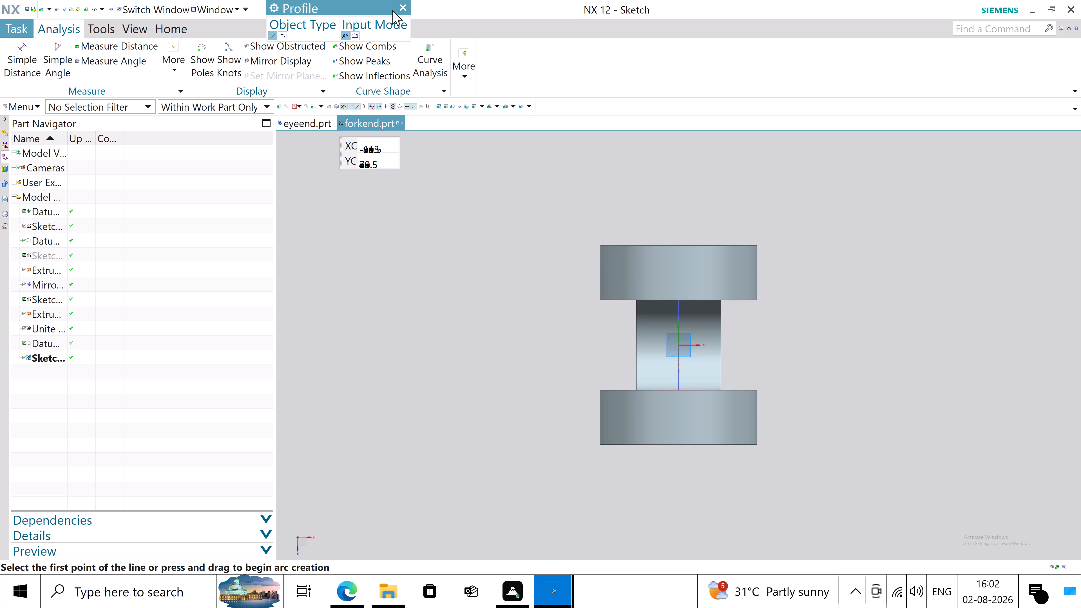
left_click(404, 10)
left_click(157, 27)
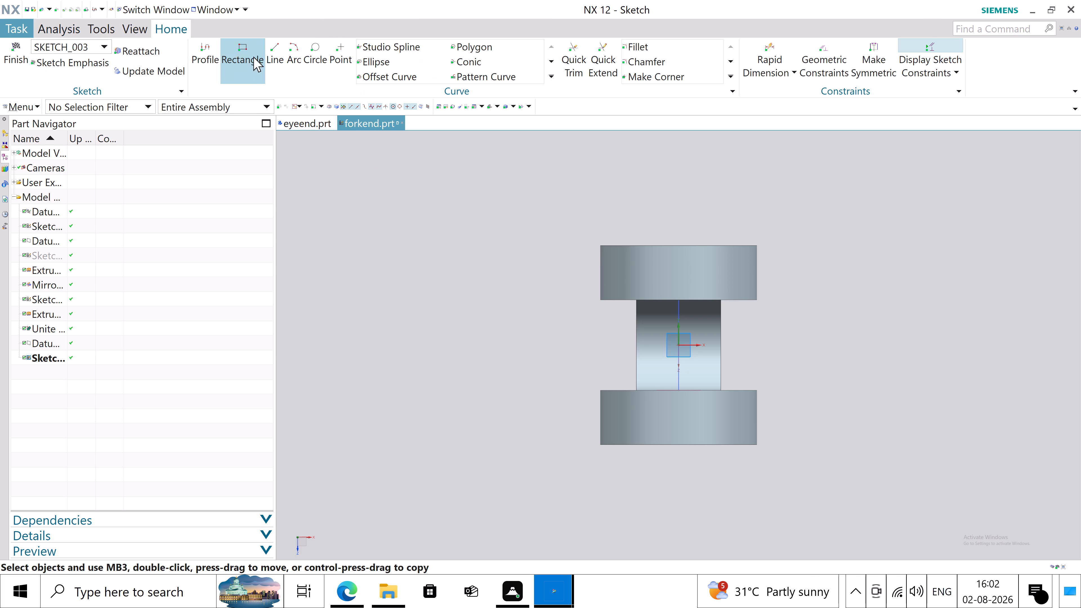
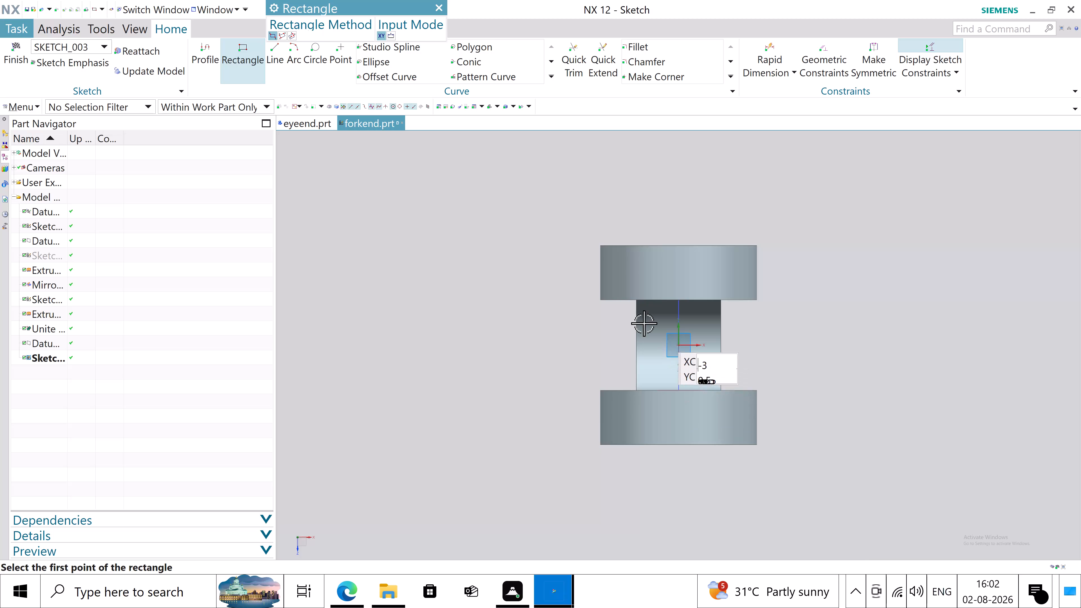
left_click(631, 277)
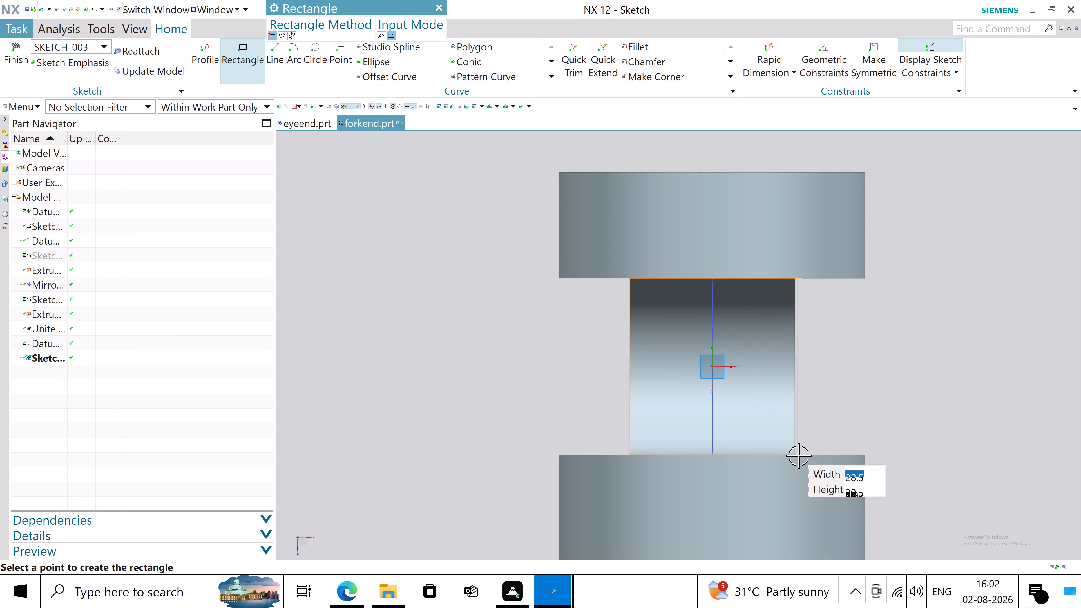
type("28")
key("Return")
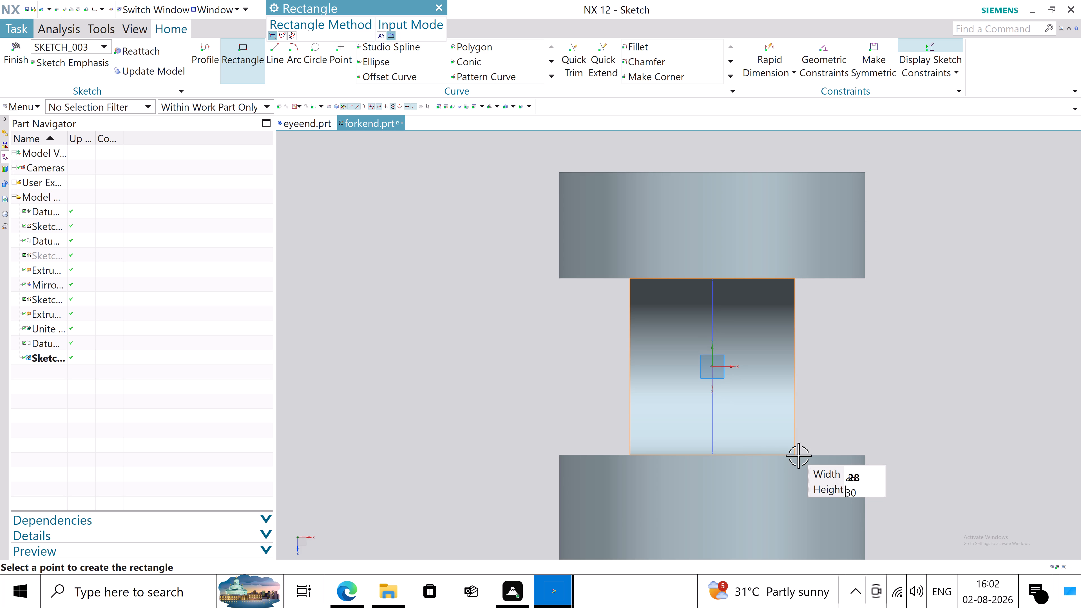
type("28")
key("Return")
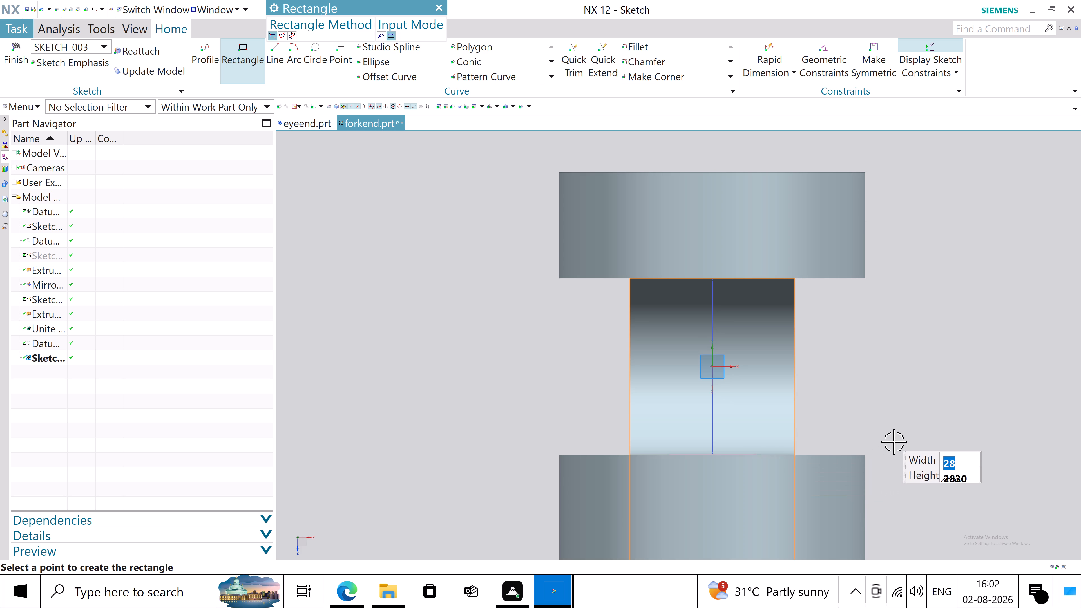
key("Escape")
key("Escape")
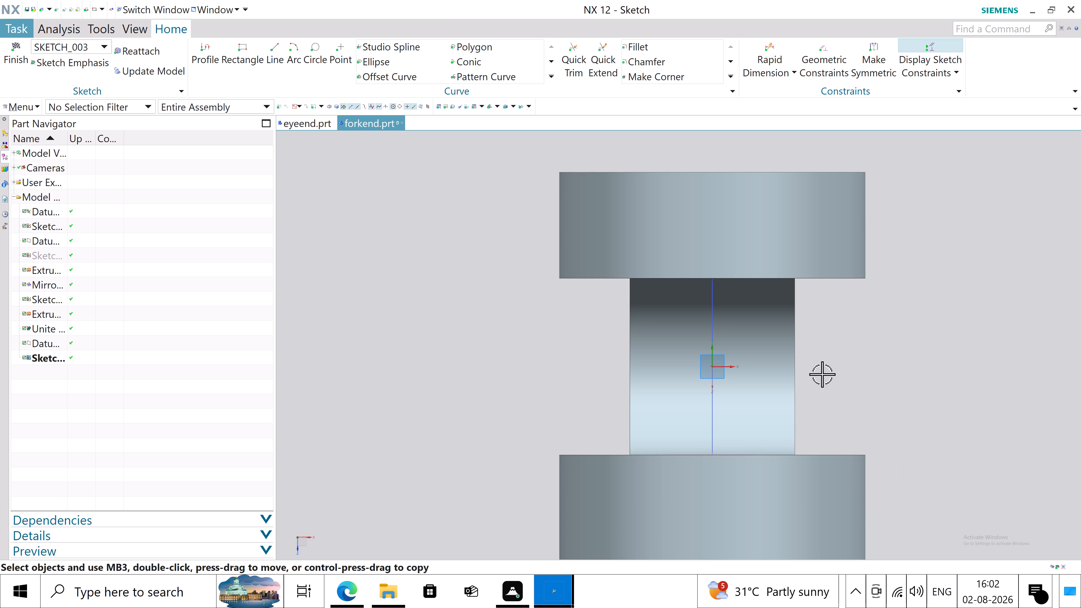
Sketch a rectangle between the opposite corners of the fork's central web, spanning the gap between the two bosses, and finish the sketch.
left_click(252, 49)
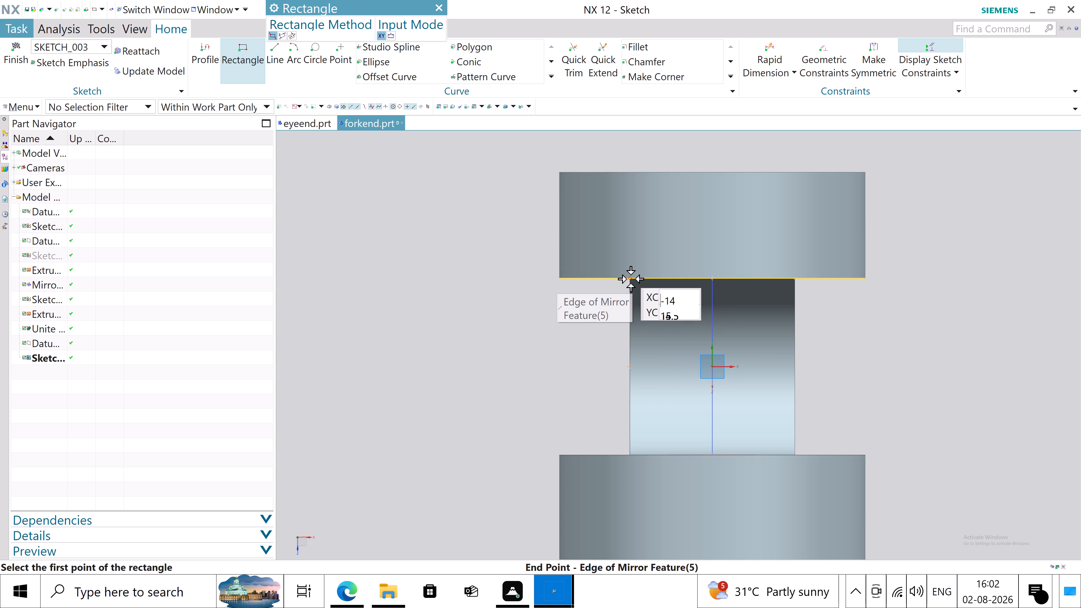
left_click(631, 281)
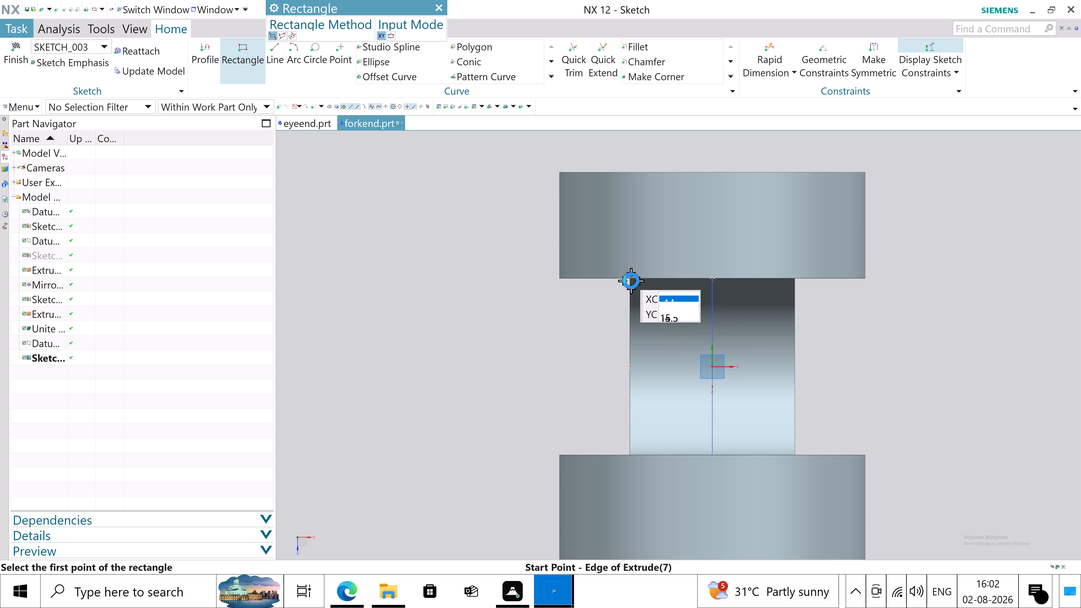
left_click(796, 454)
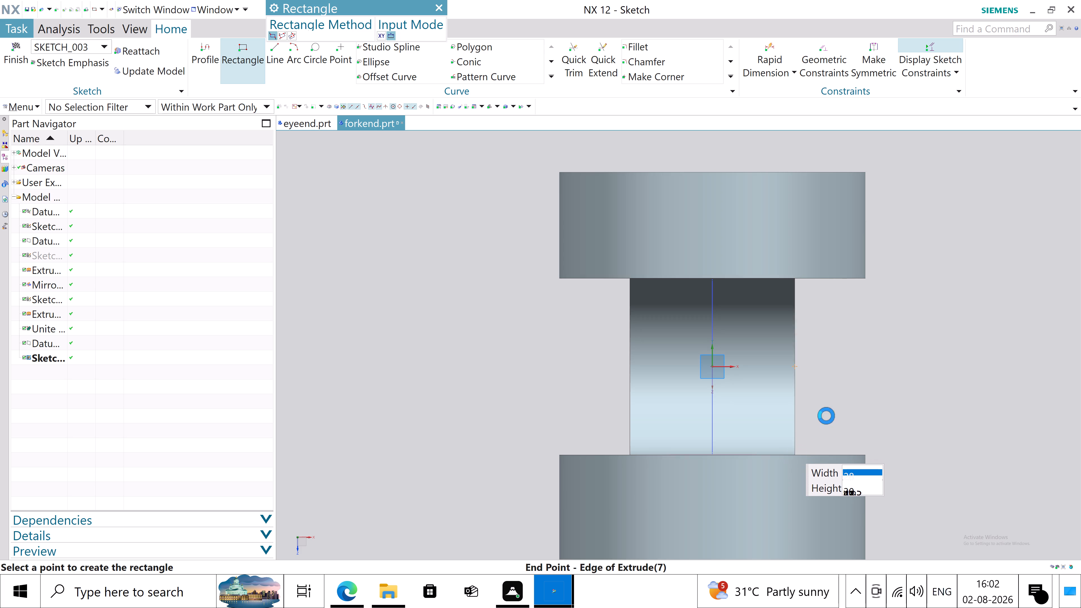
left_click(434, 10)
left_click(5, 61)
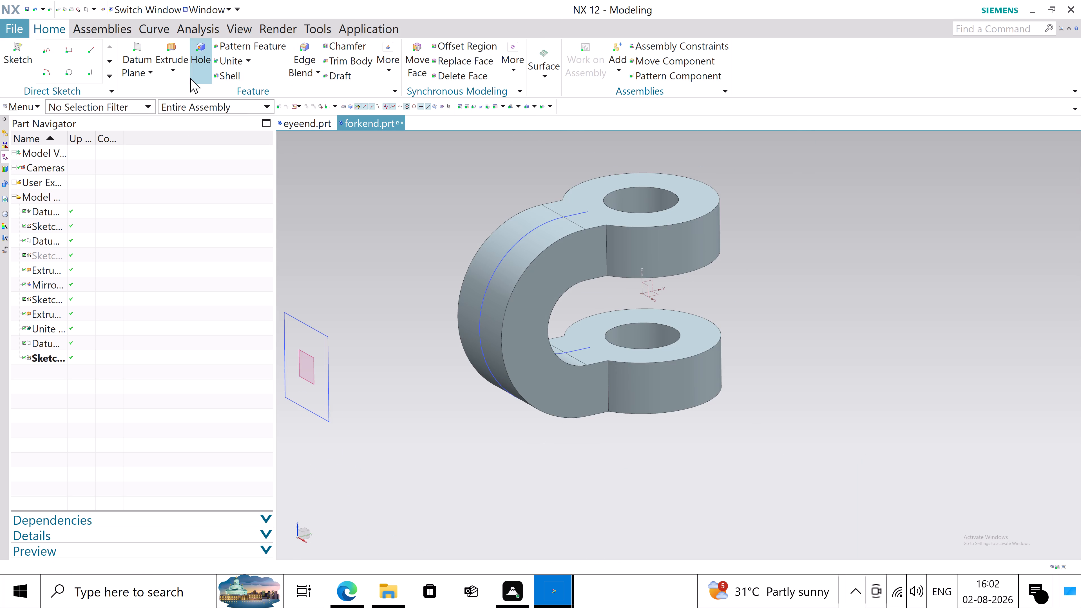
Extrude the rectangle perpendicular to its plane from 0 mm to Until Next, meeting the curved fork body, with the Boolean left at Inferred.
left_click(176, 75)
left_click(183, 98)
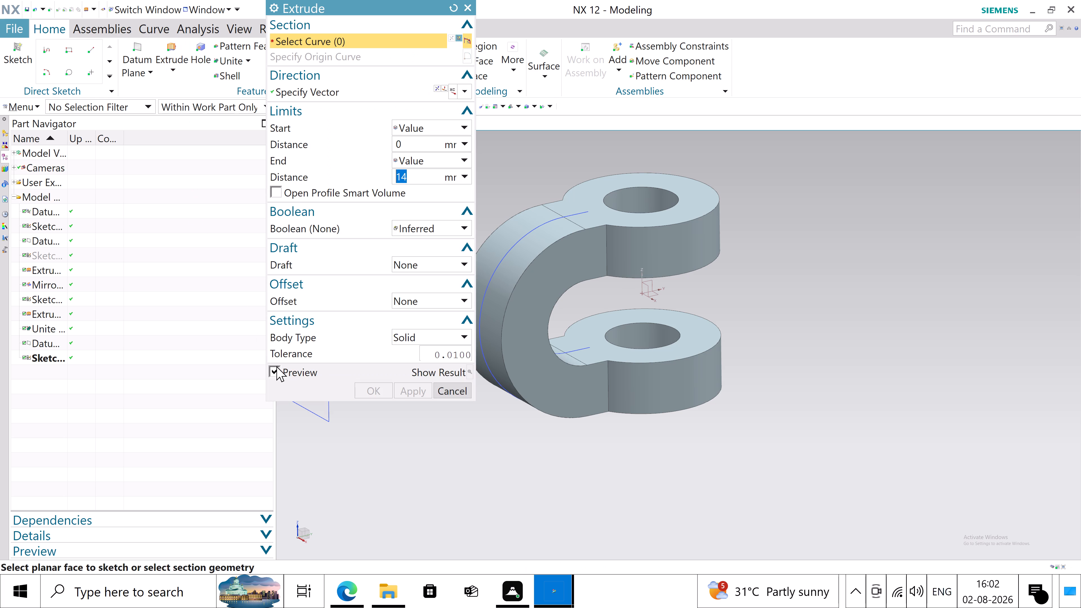
left_click(327, 419)
scroll(592, 475, "down", 6)
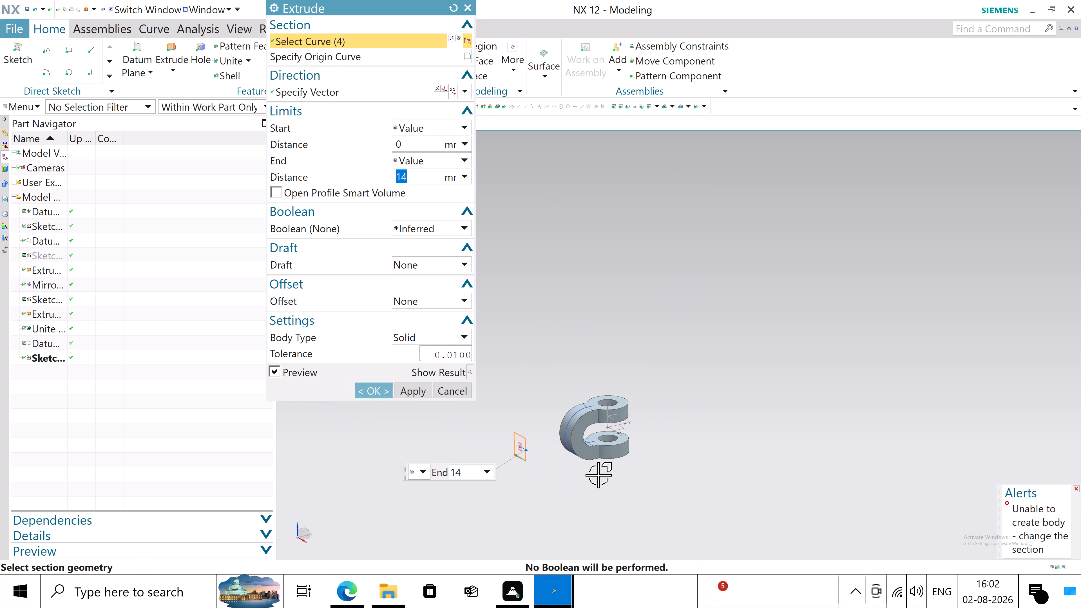
scroll(571, 466, "up", 2)
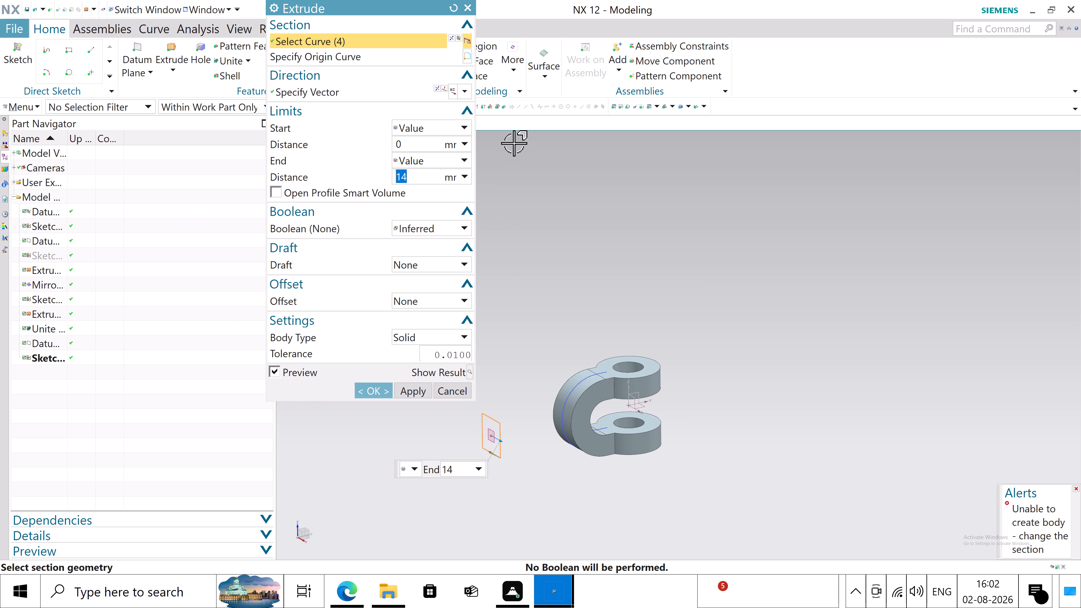
left_click(464, 91)
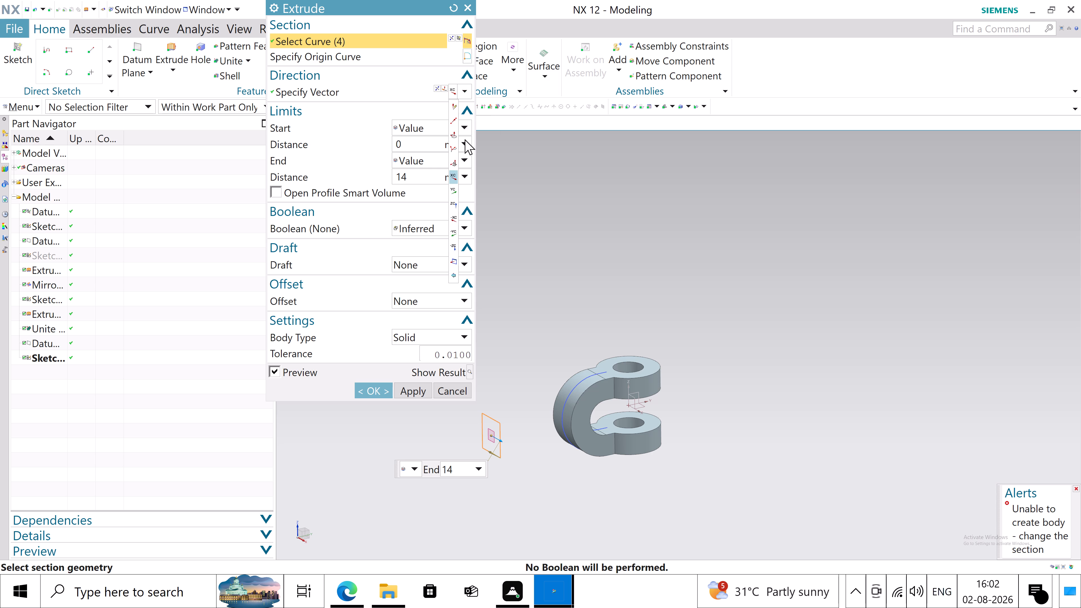
left_click(455, 190)
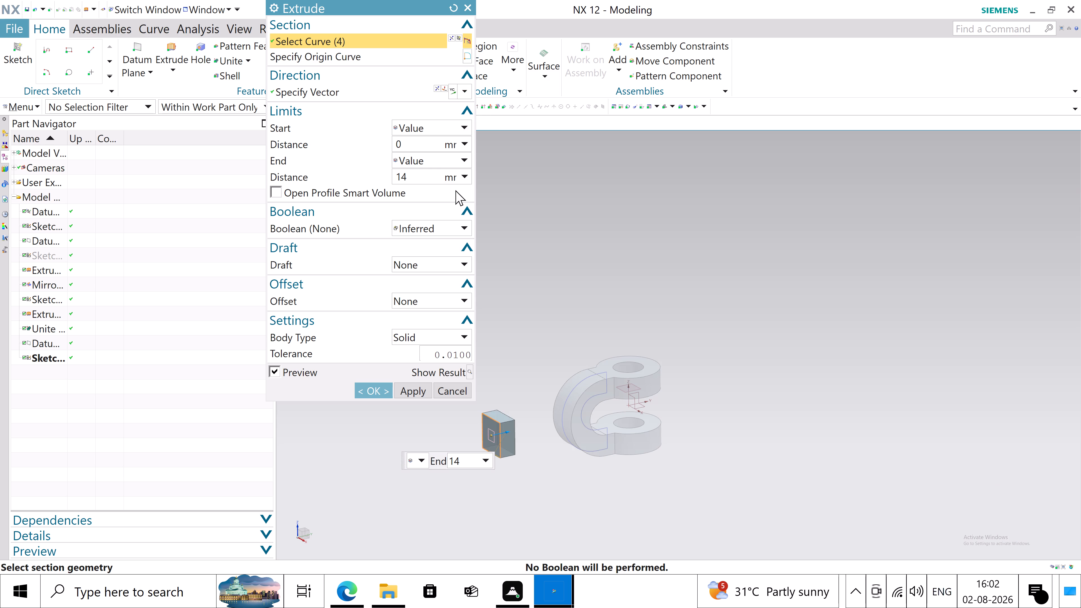
left_click(455, 123)
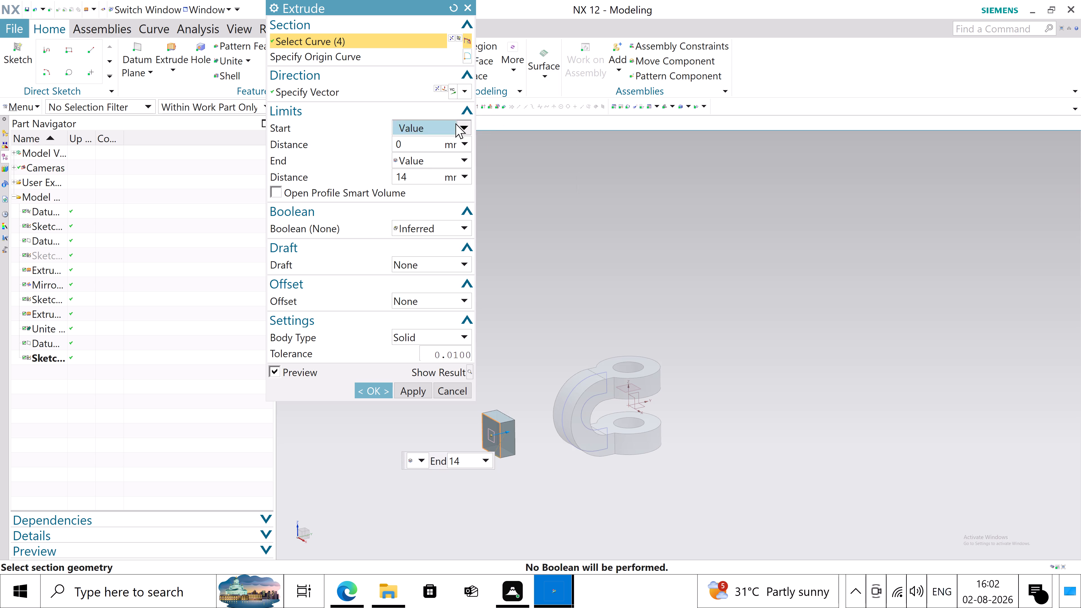
left_click(455, 123)
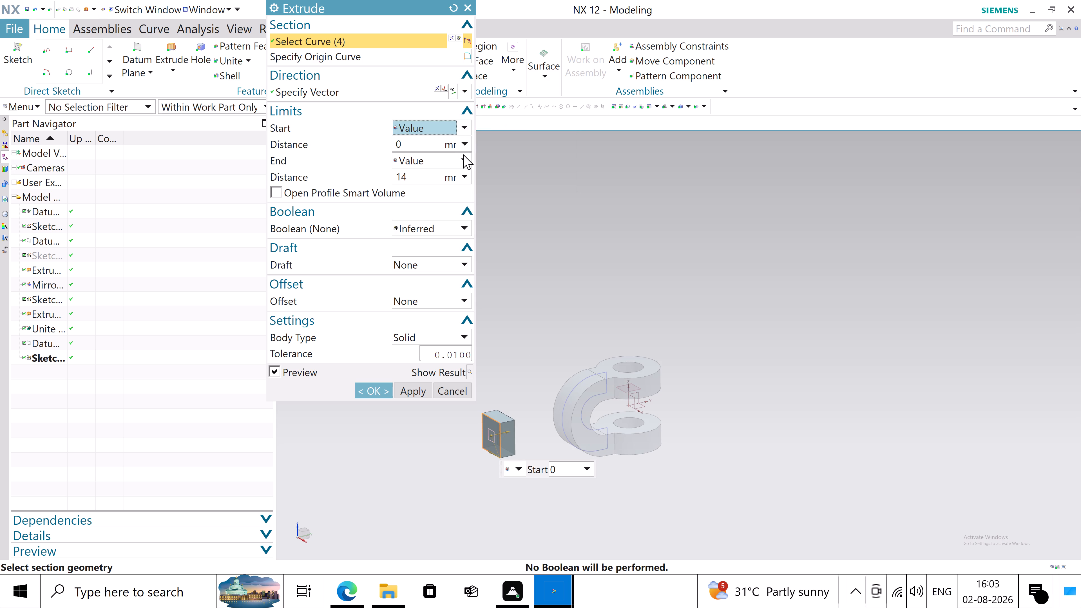
left_click(466, 128)
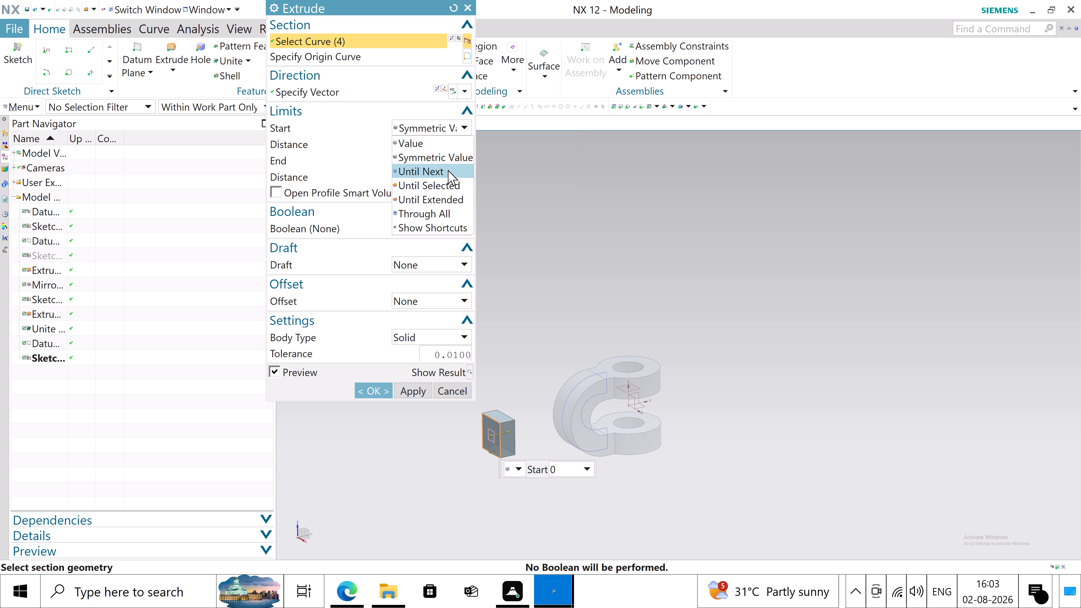
left_click(448, 170)
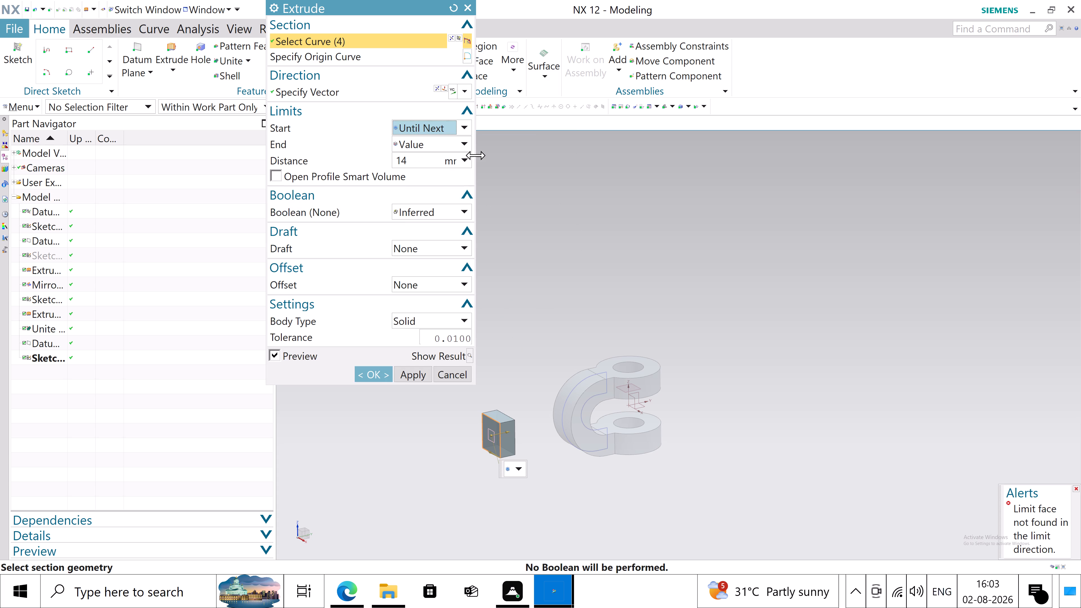
left_click(457, 125)
left_click(440, 140)
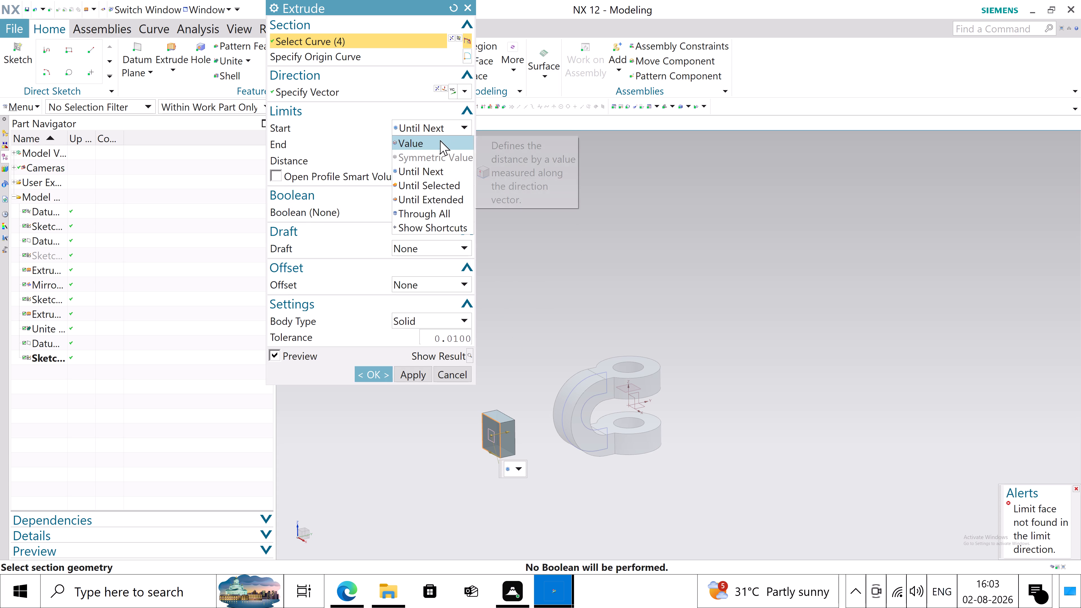
left_click(441, 158)
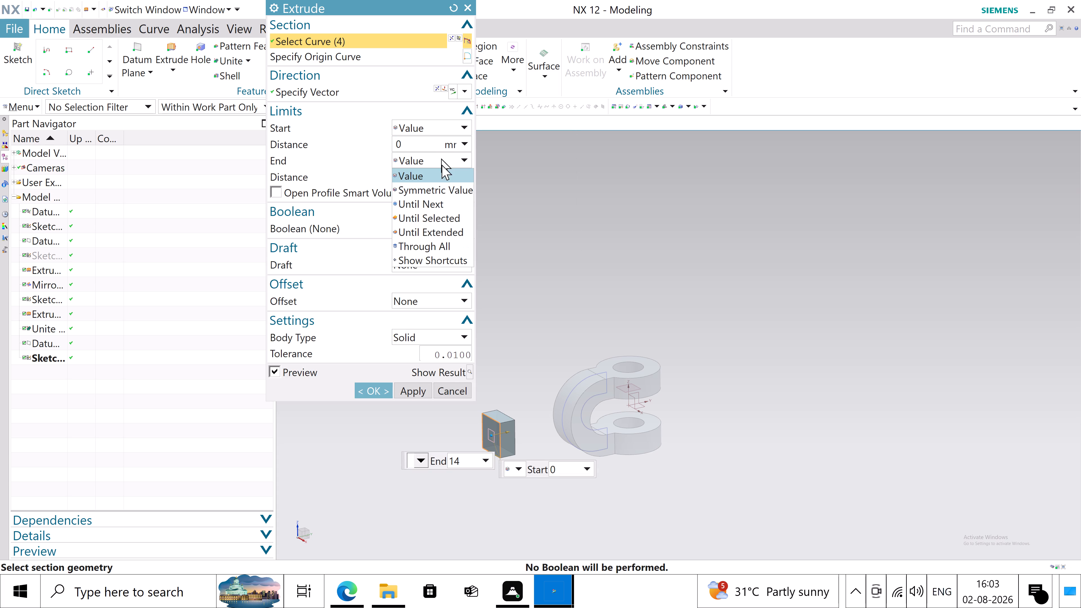
left_click(439, 207)
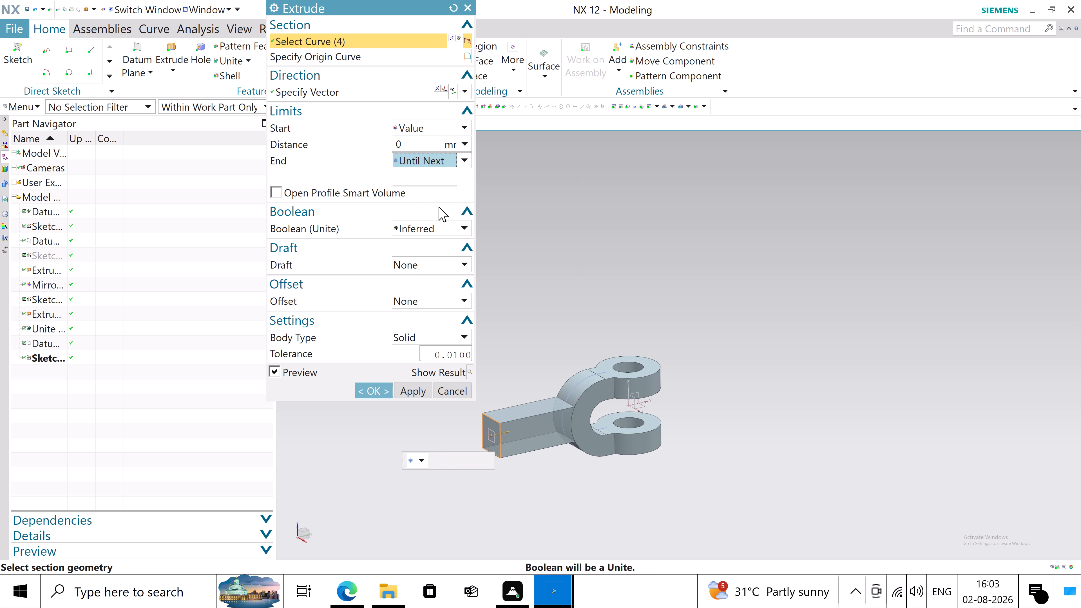
left_click(369, 391)
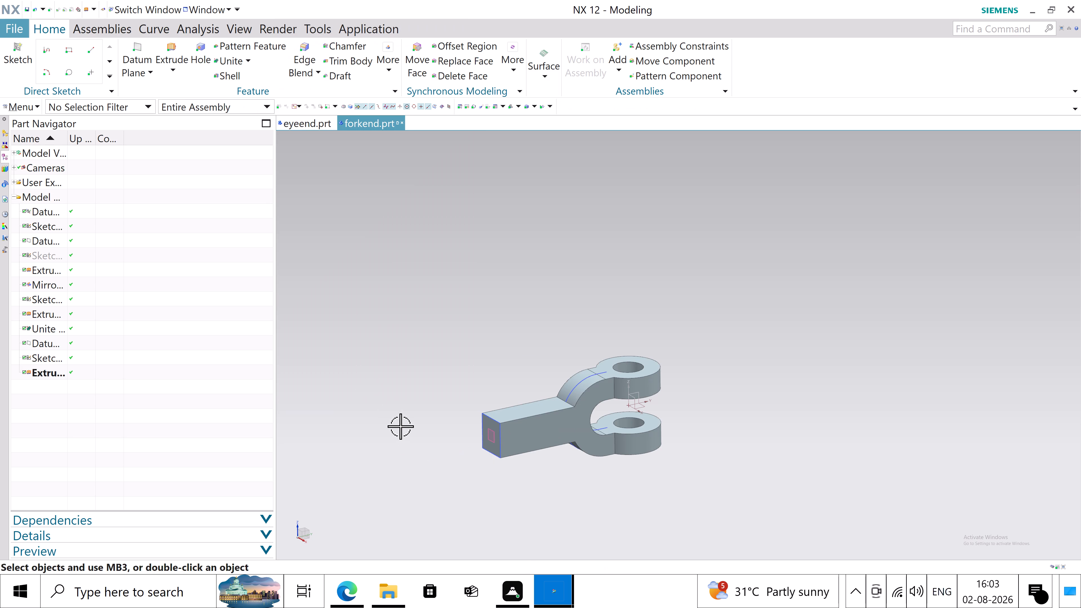
Create a new sketch on the rectangular end face of the extruded shank, using the On Plane type.
middle_click_drag(431, 464, 469, 473)
scroll(588, 471, "up", 4)
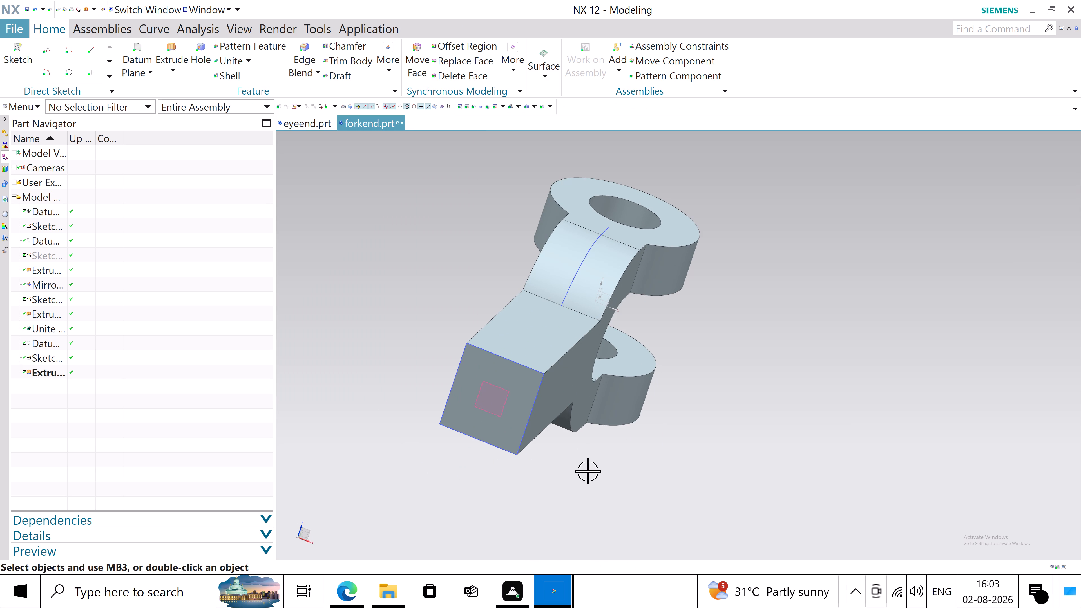
left_click(14, 109)
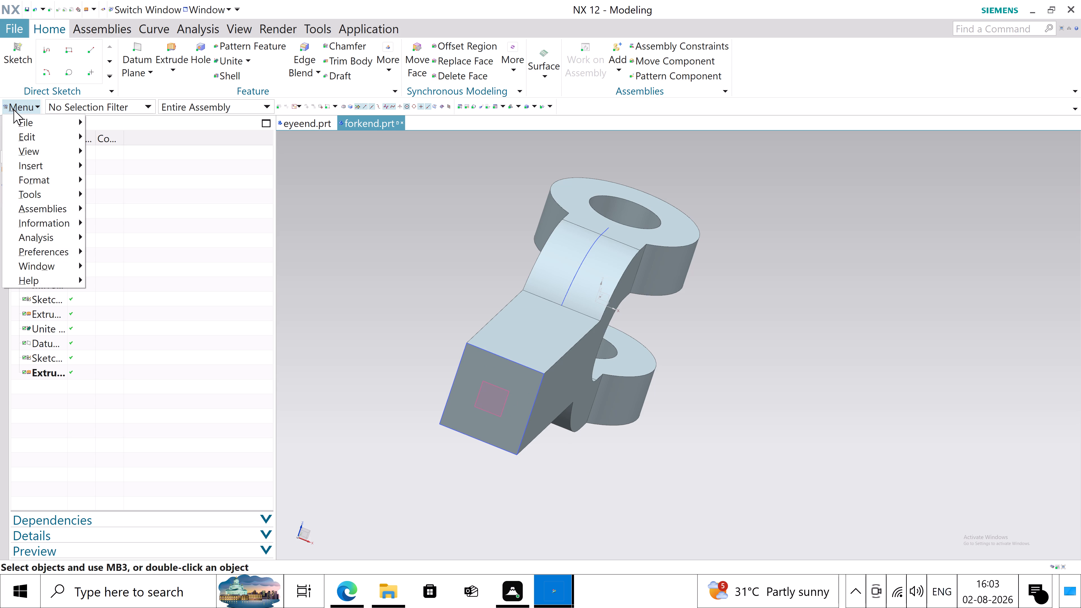
left_click(42, 165)
left_click(152, 180)
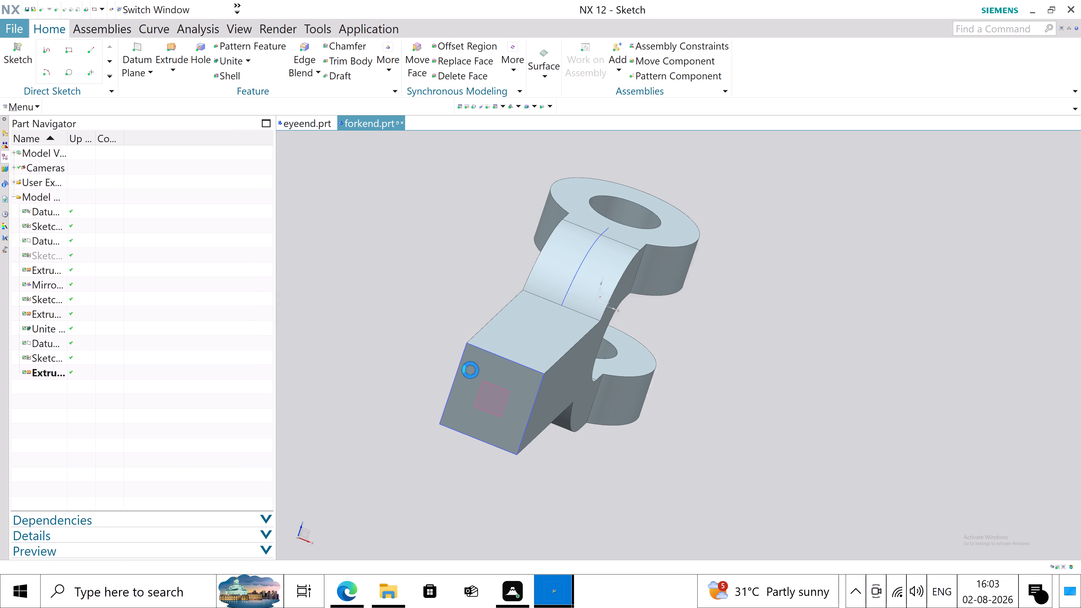
left_click(480, 371)
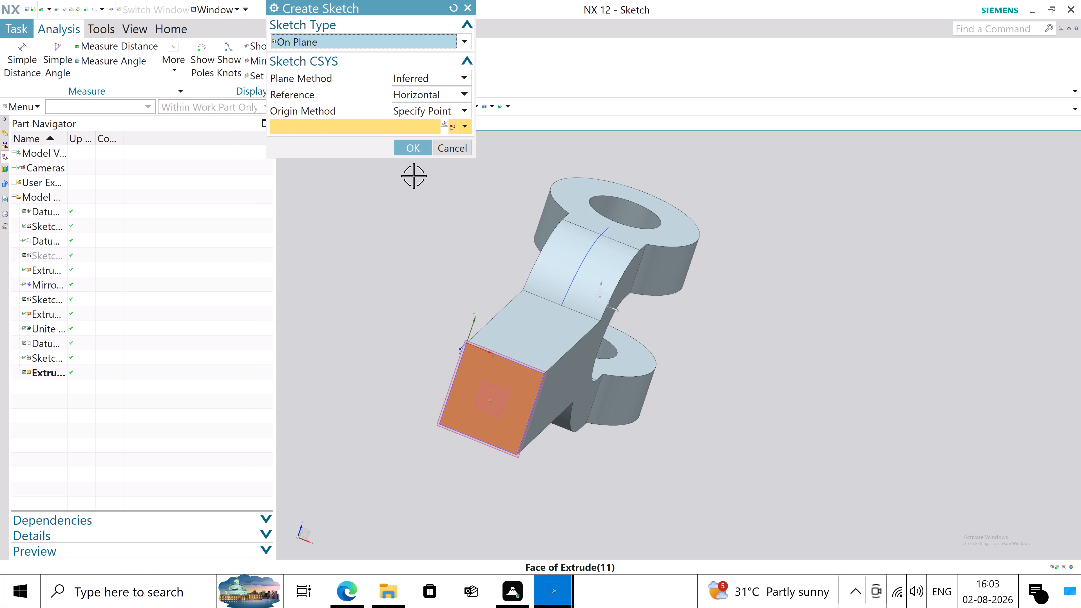
left_click(412, 147)
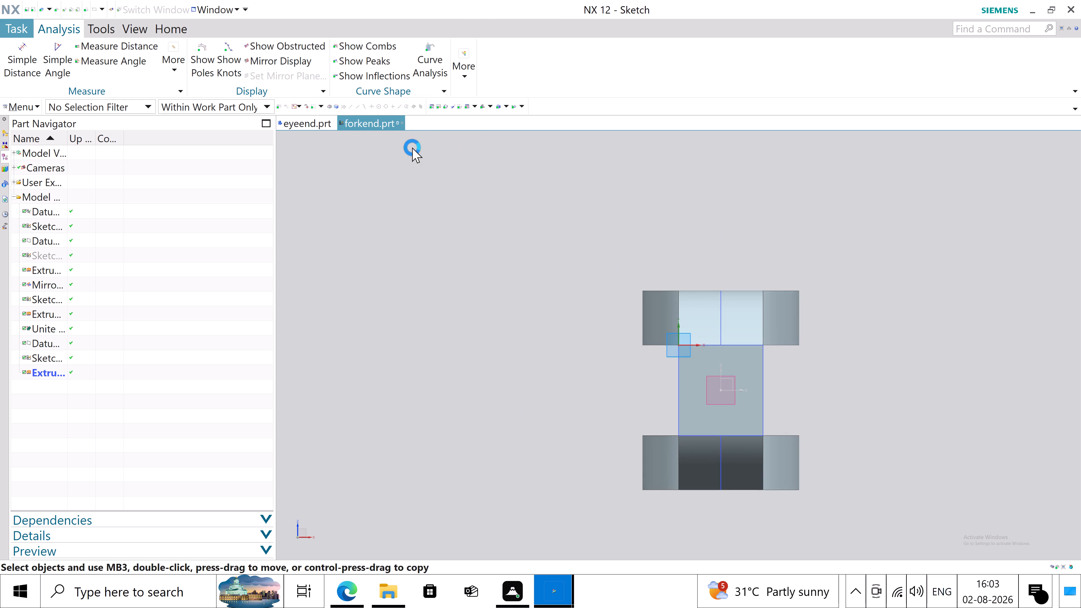
Draw a 25 mm diameter circle centred on the shank's end face and finish the sketch.
left_click(179, 28)
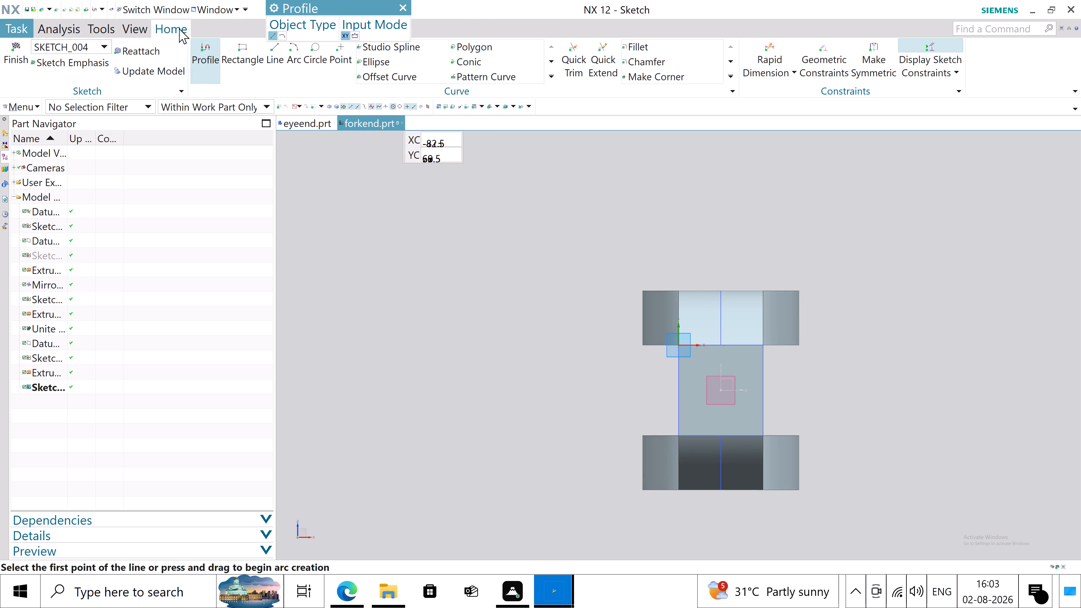
left_click(311, 54)
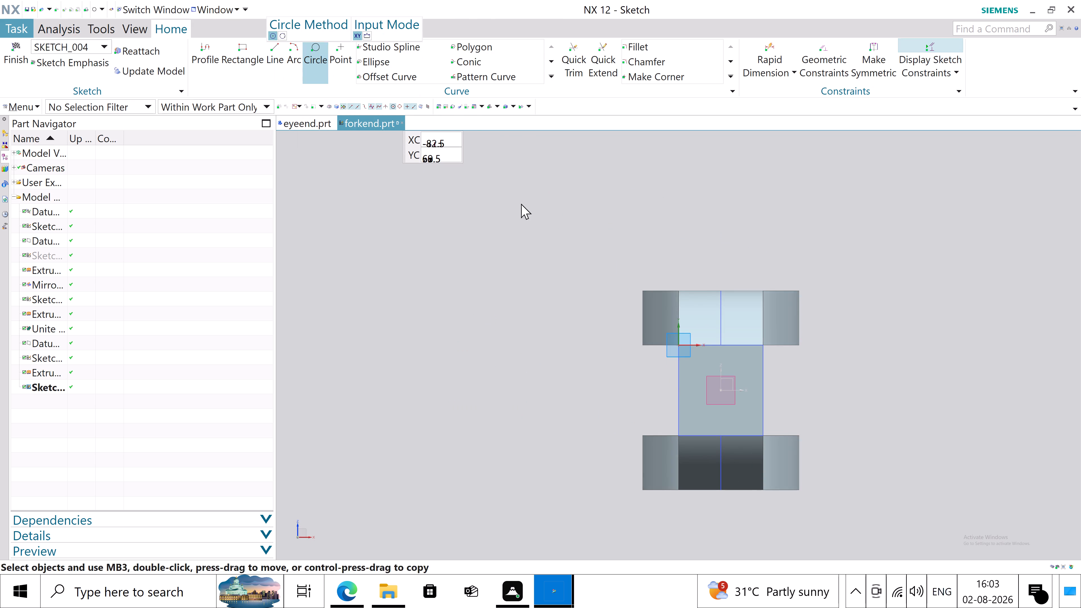
scroll(711, 416, "up", 4)
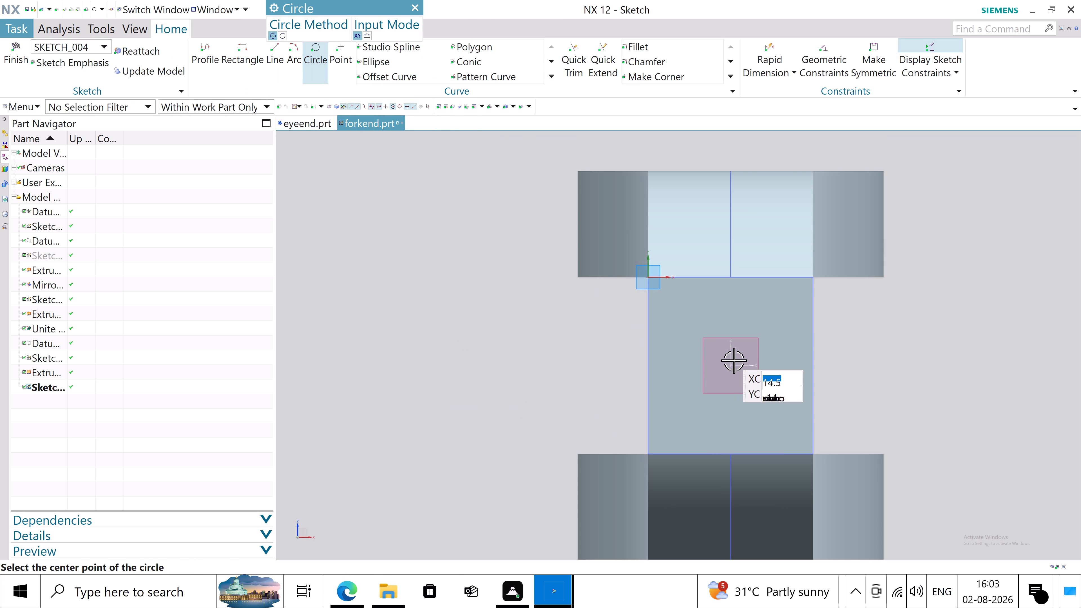
left_click(732, 367)
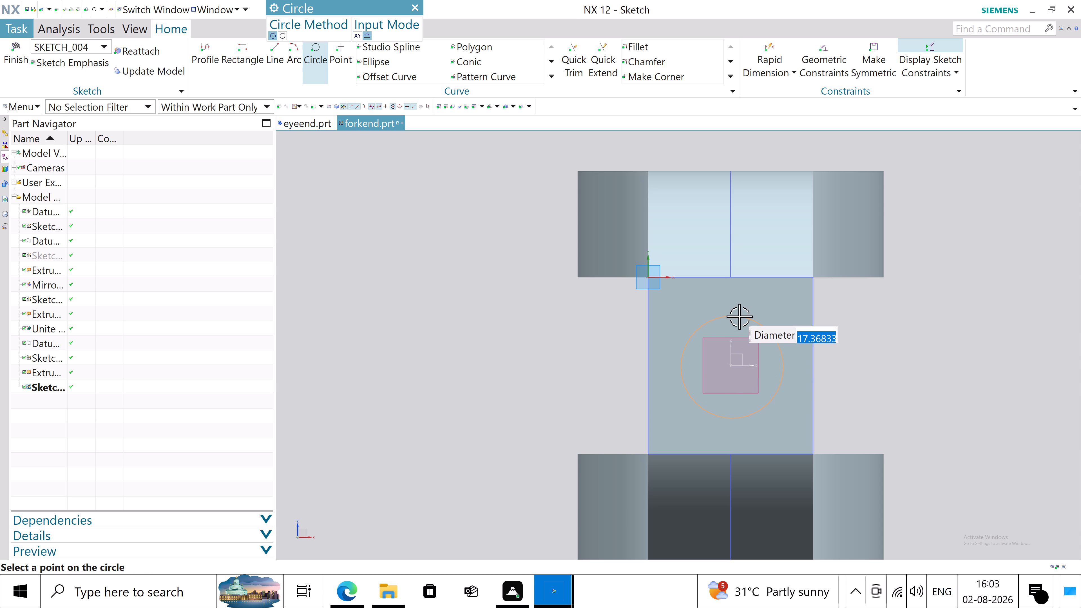
type("25")
key("Return")
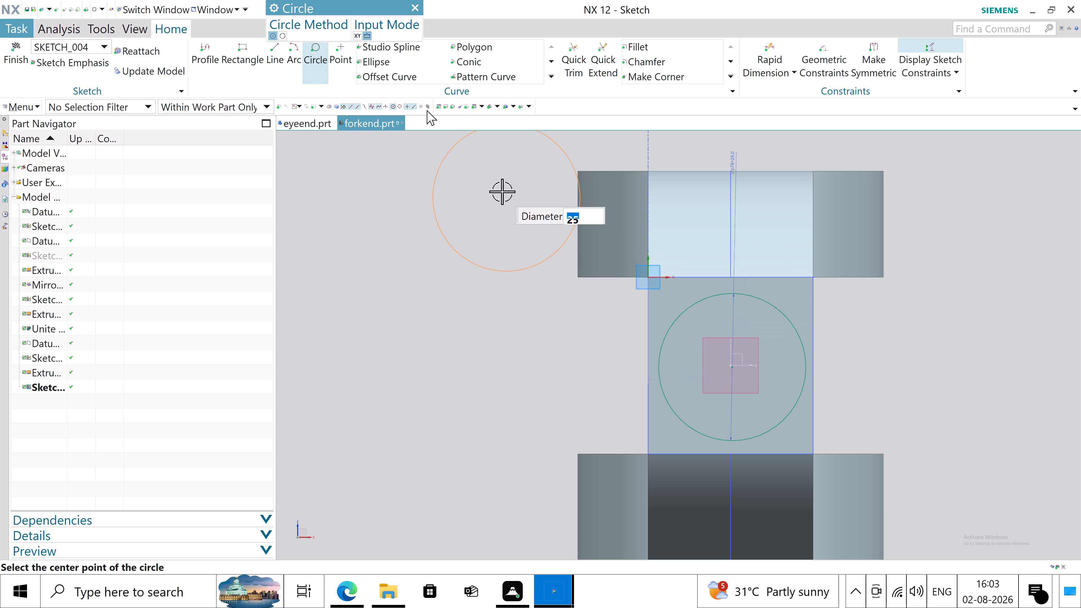
left_click(415, 6)
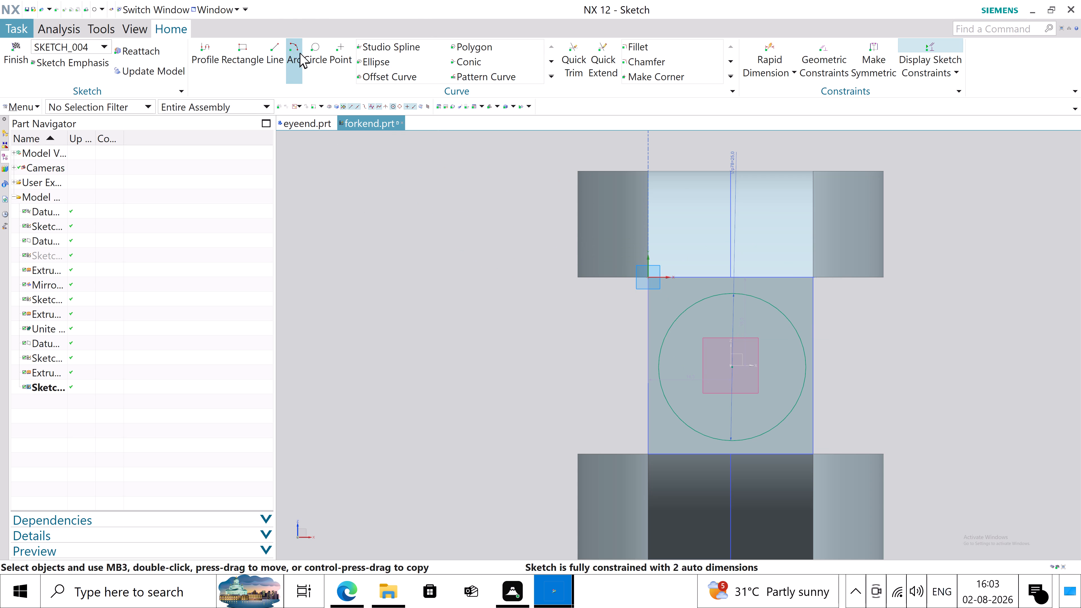
left_click(19, 64)
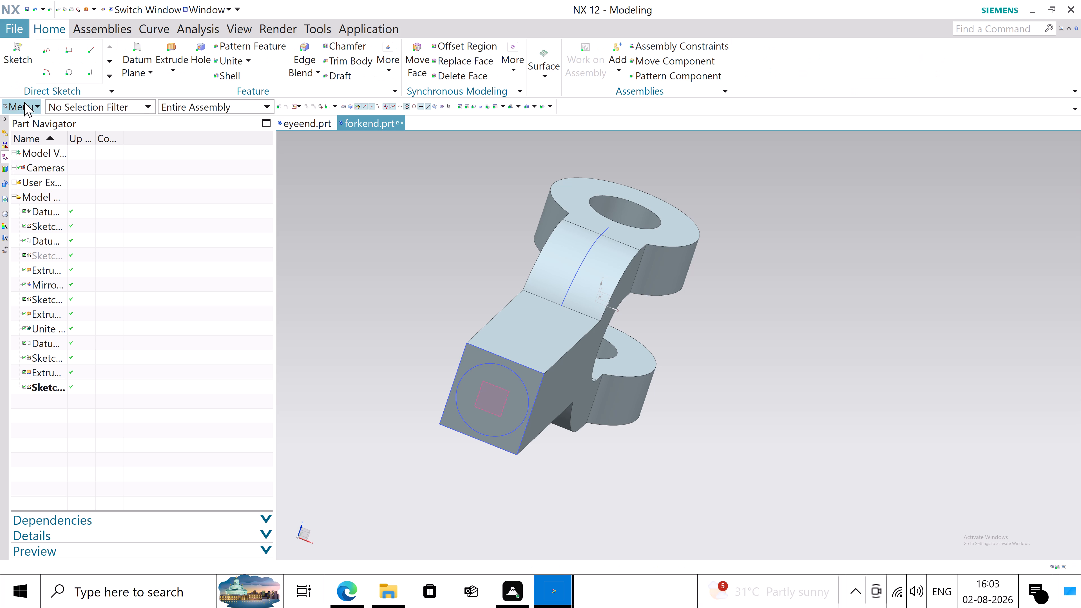
Extrude the circle 25 mm outward from the shank's end face, reversing the direction and leaving the Boolean at Inferred.
left_click(173, 75)
left_click(174, 93)
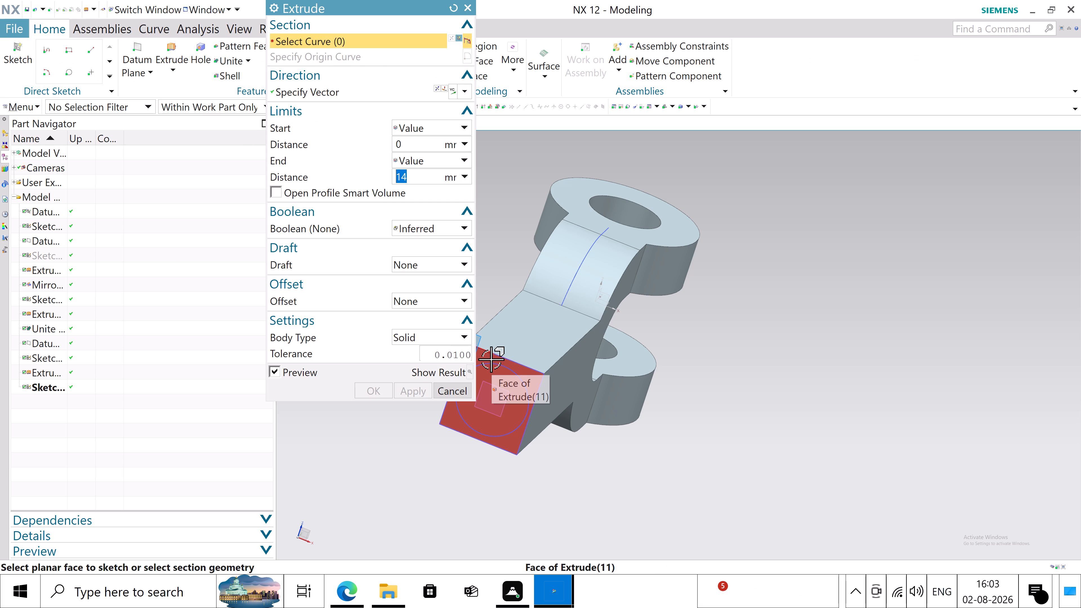
left_click(489, 363)
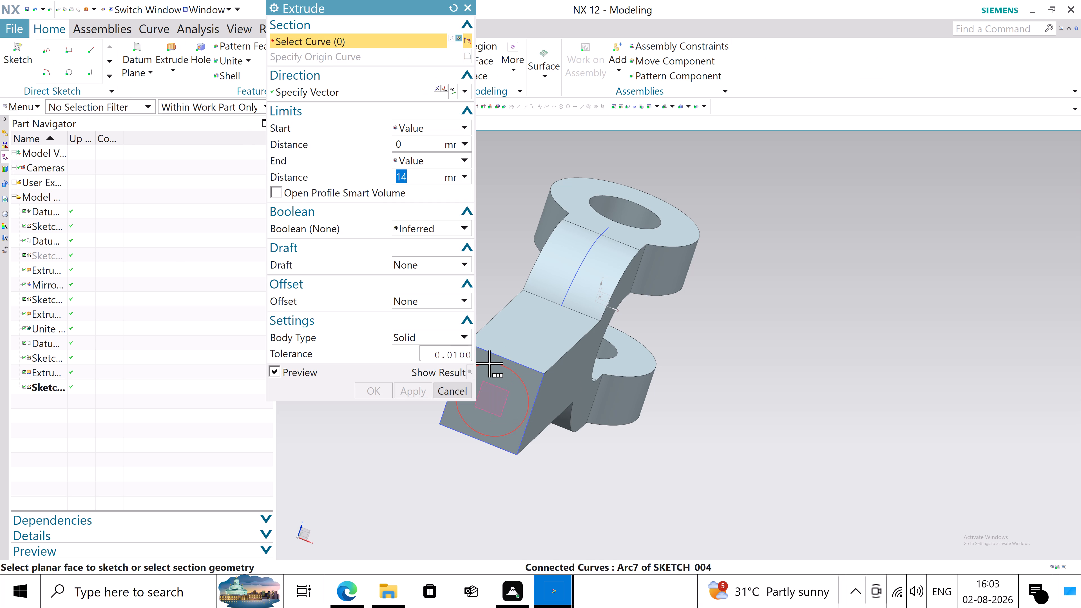
left_click(528, 386)
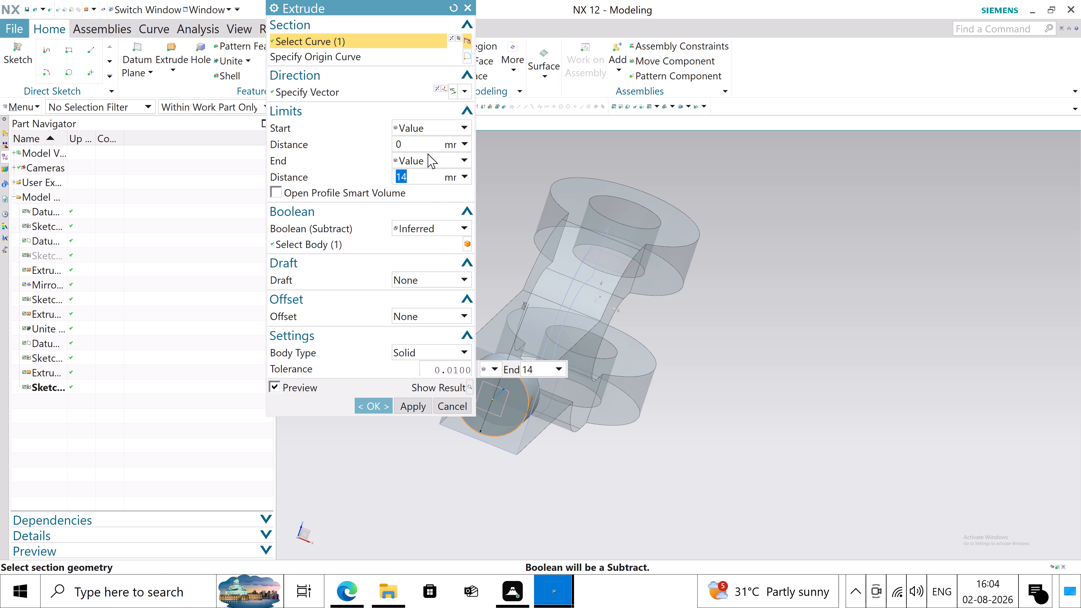
left_click(434, 88)
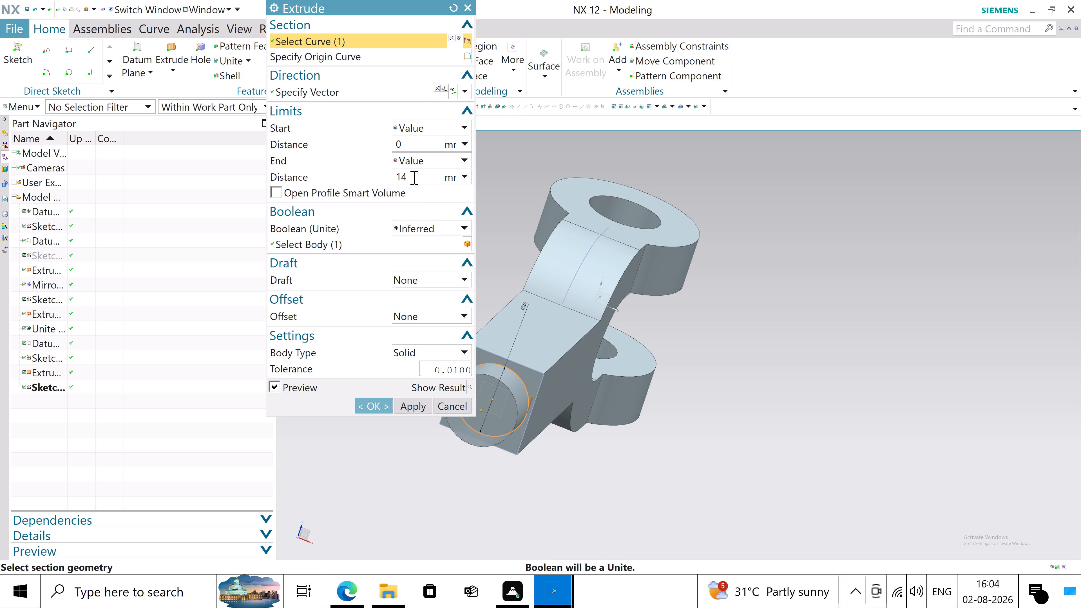
left_click_drag(413, 177, 347, 177)
type("25")
key("Return")
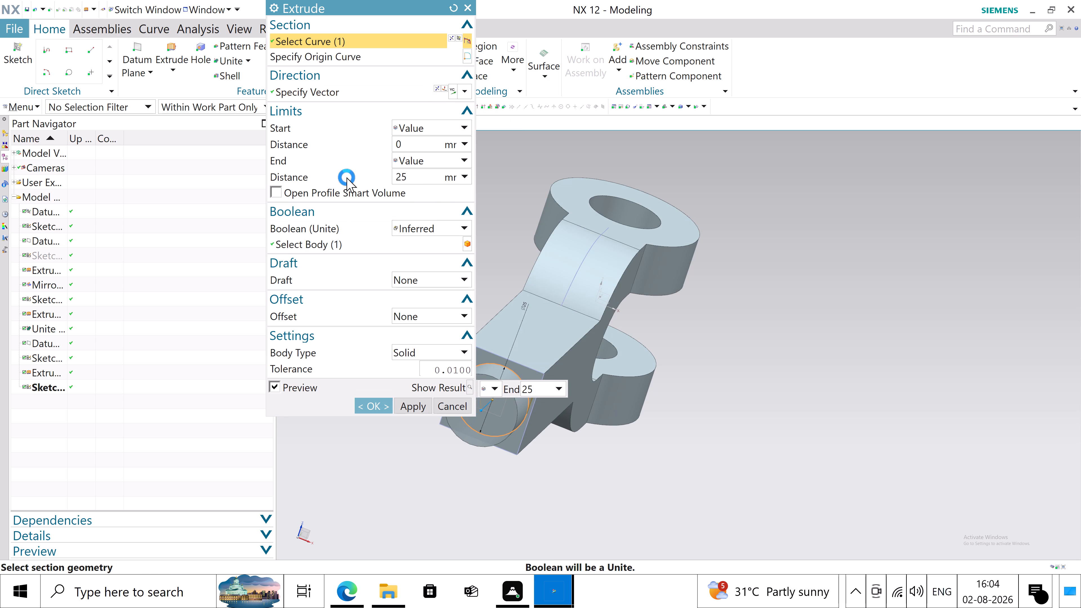
left_click(361, 404)
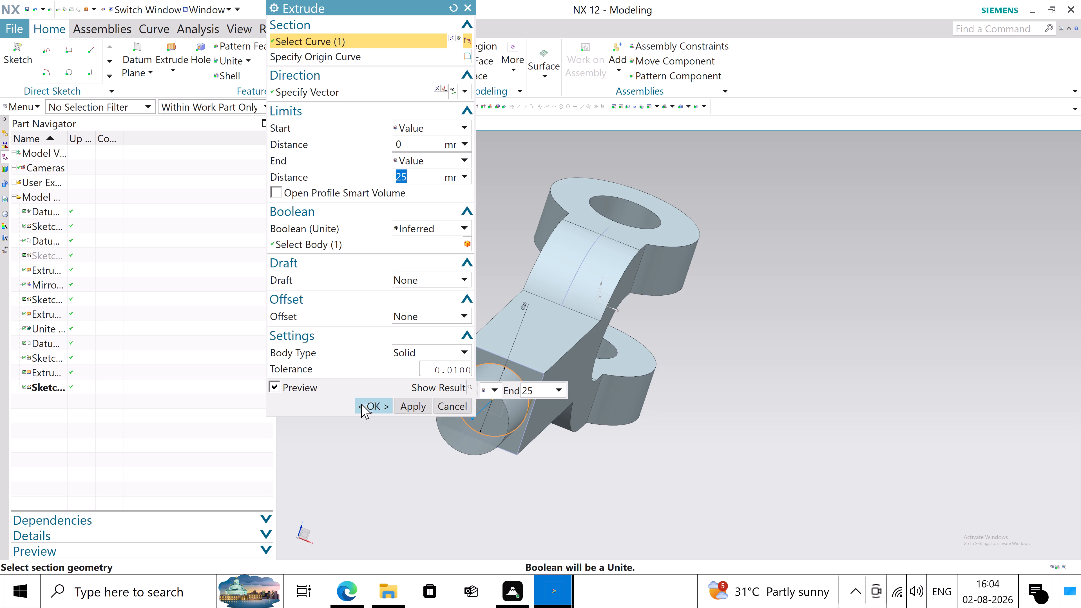
Create a new task-environment sketch on the shank's rectangular end face around the round rod, using the On Plane type.
middle_click_drag(783, 338, 789, 325)
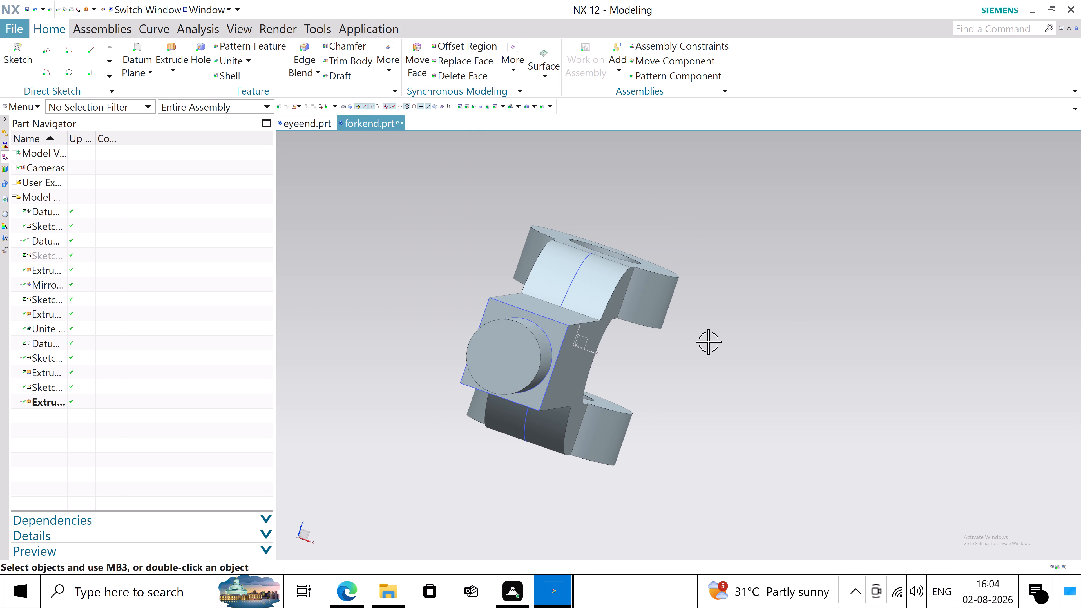
middle_click_drag(478, 373, 497, 392)
scroll(506, 437, "up", 2)
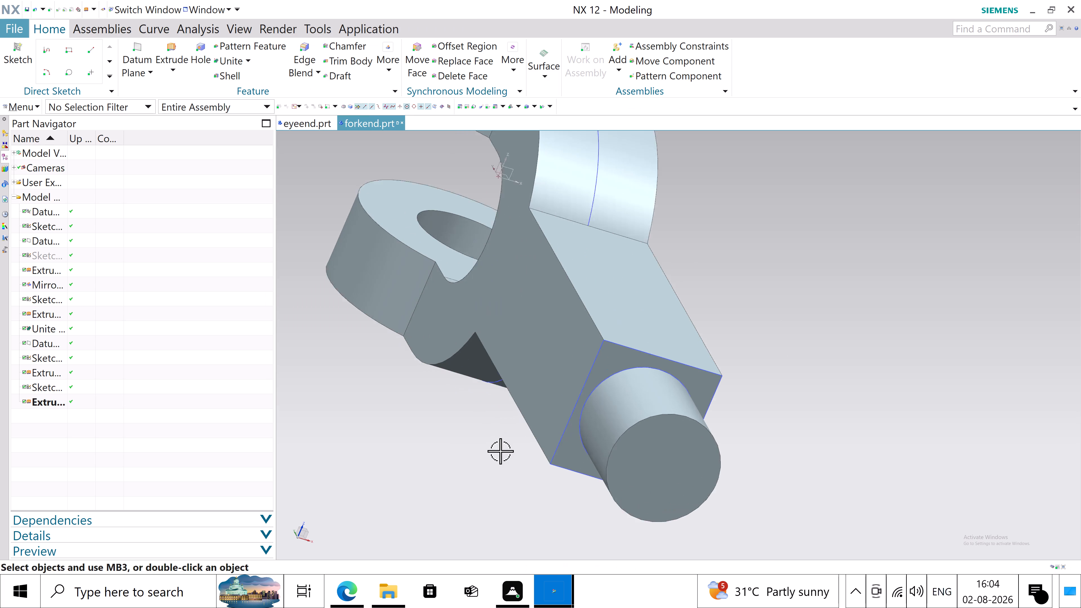
scroll(500, 451, "up", 2)
scroll(470, 313, "down", 2)
middle_click_drag(404, 365, 387, 359)
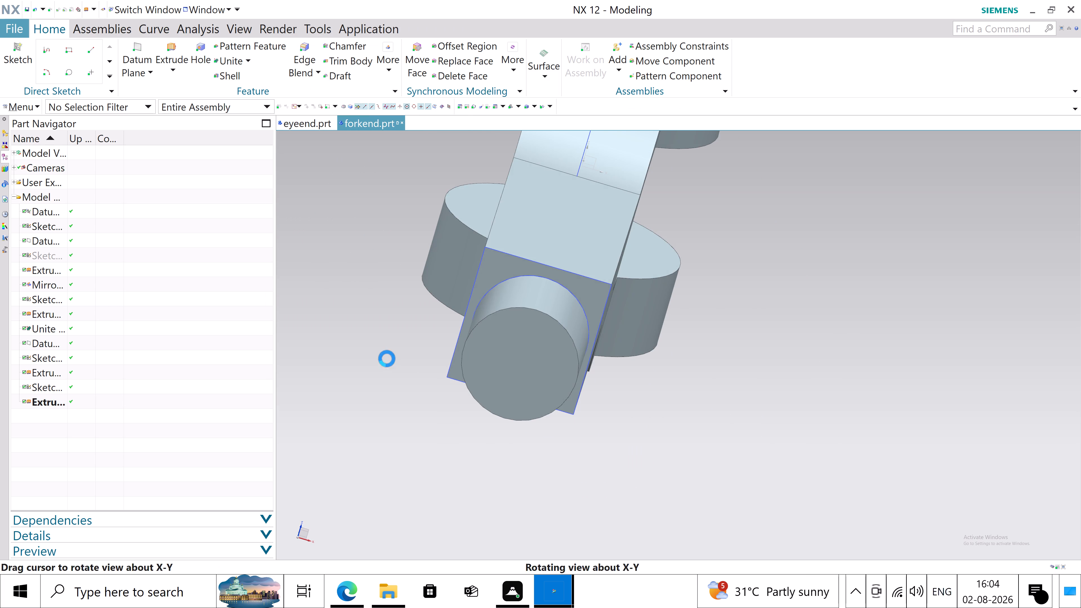
left_click(18, 109)
left_click(46, 163)
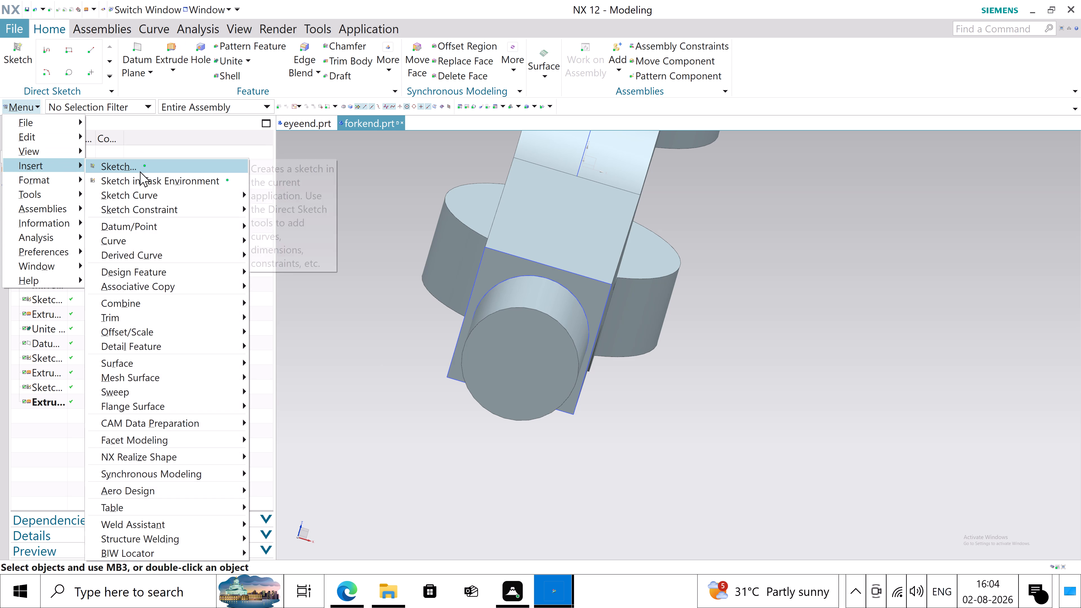
left_click(143, 180)
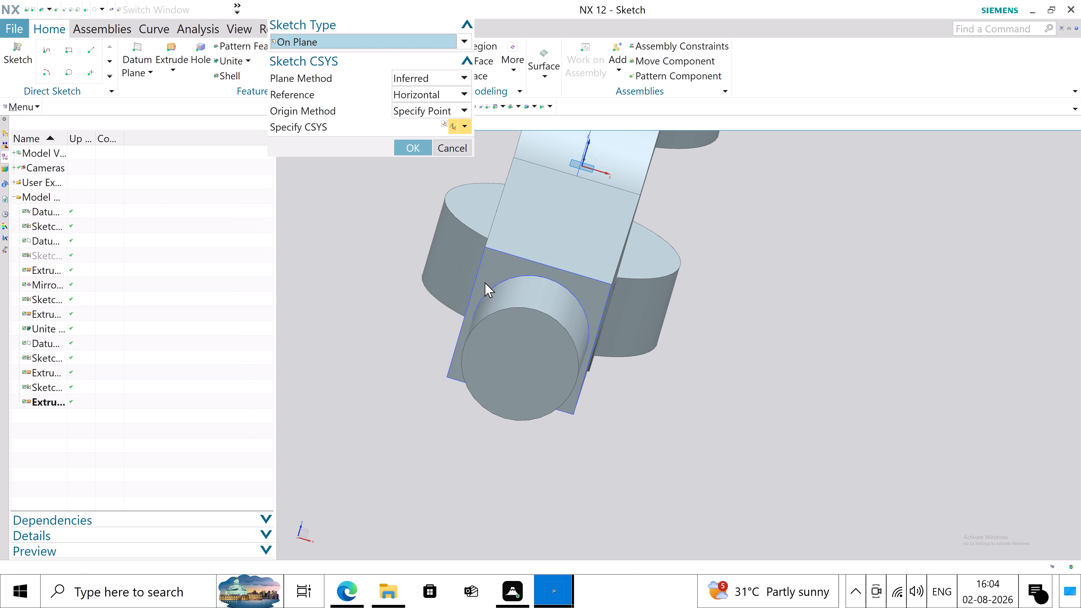
left_click(498, 274)
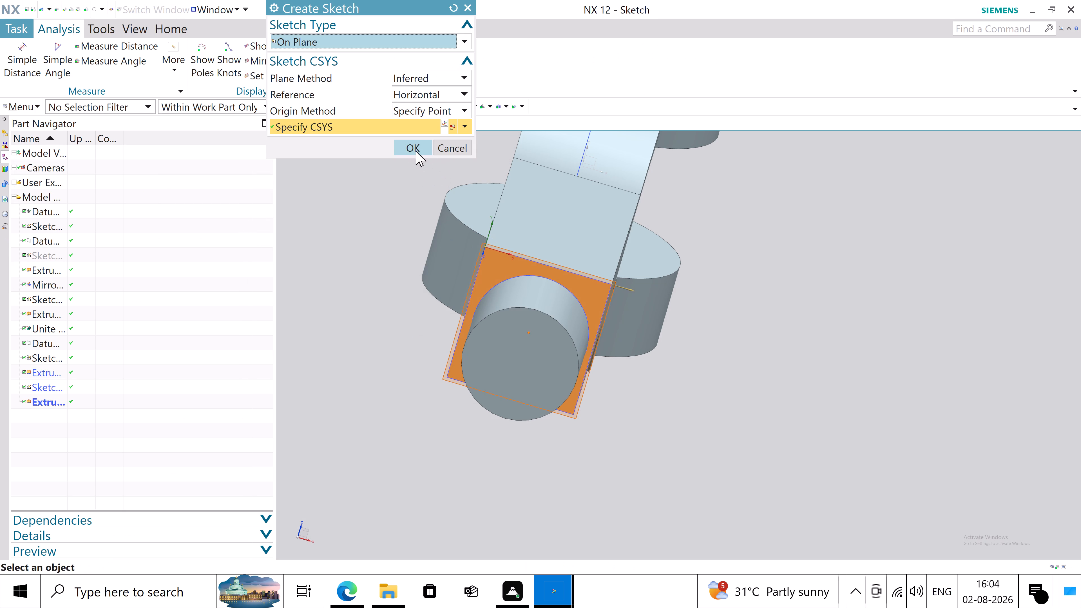
left_click(416, 151)
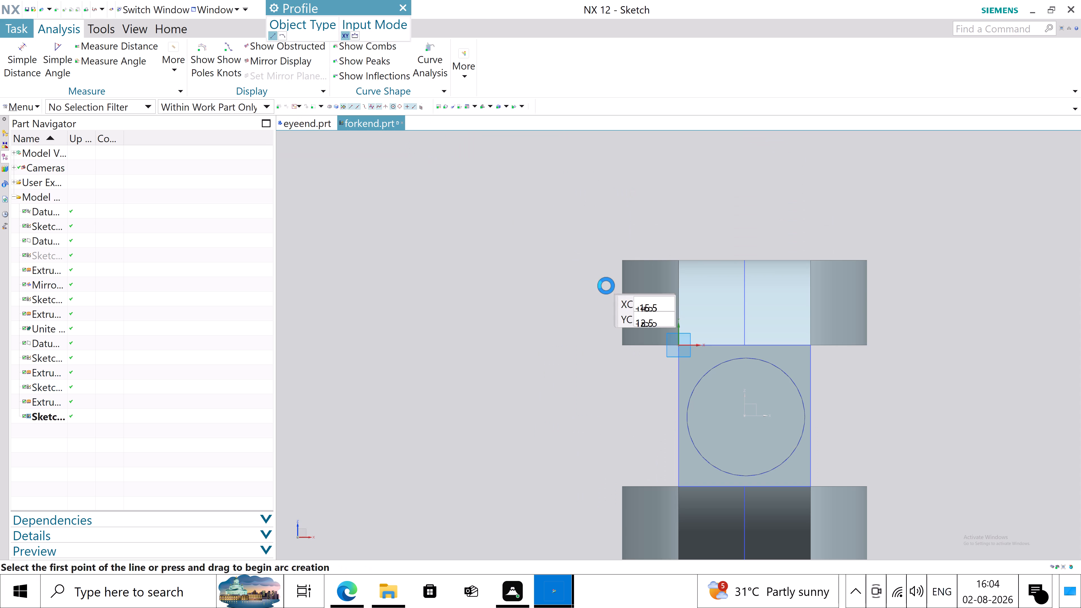
left_click(404, 9)
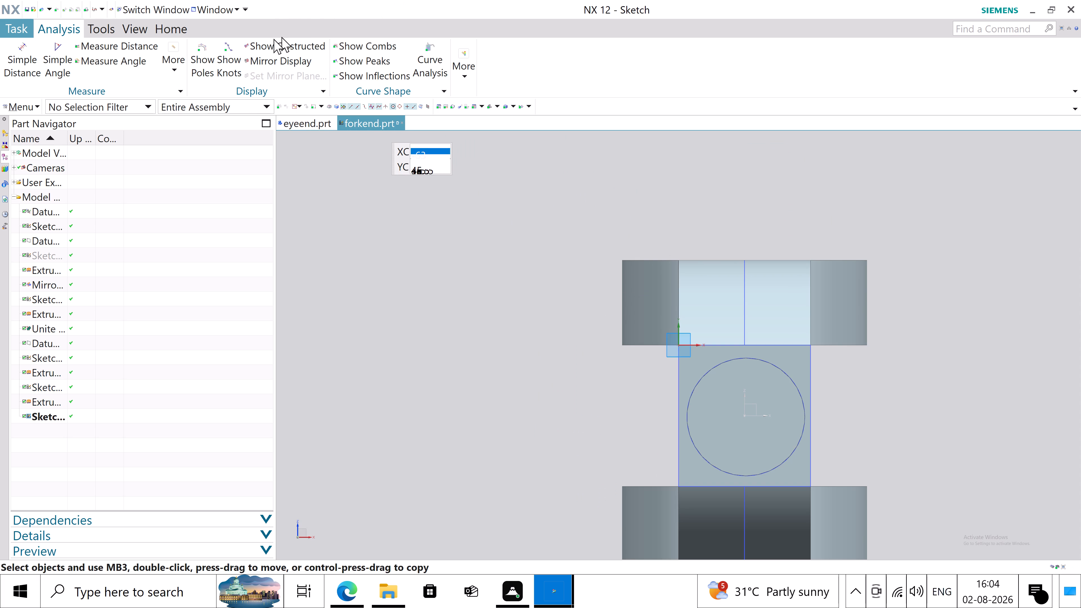
Draw four 12 mm diameter circles, one centred on each corner of the shank's rectangular end face.
left_click(169, 34)
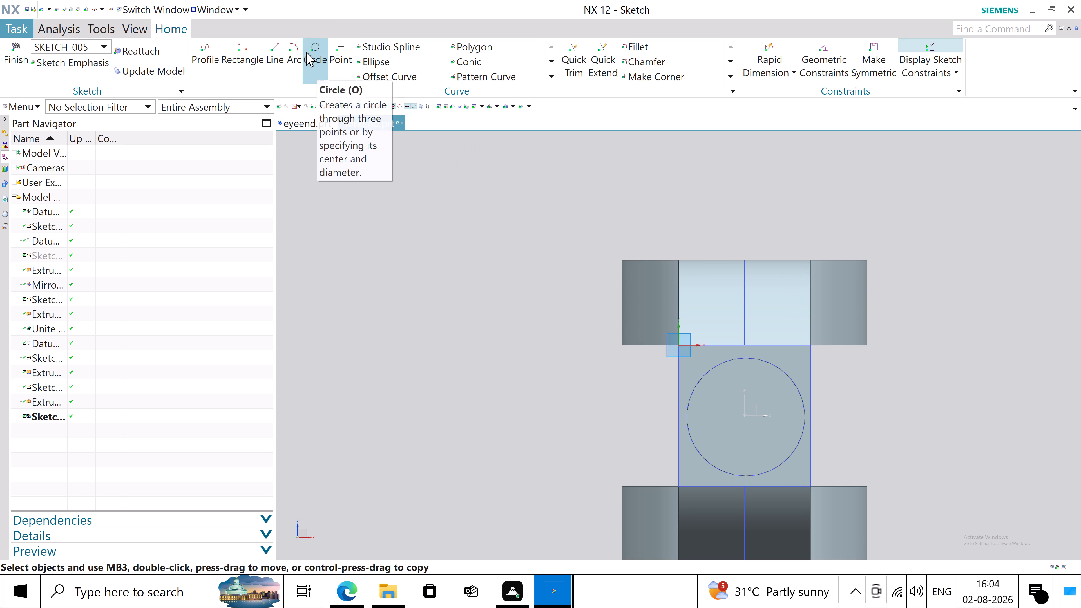
left_click(323, 58)
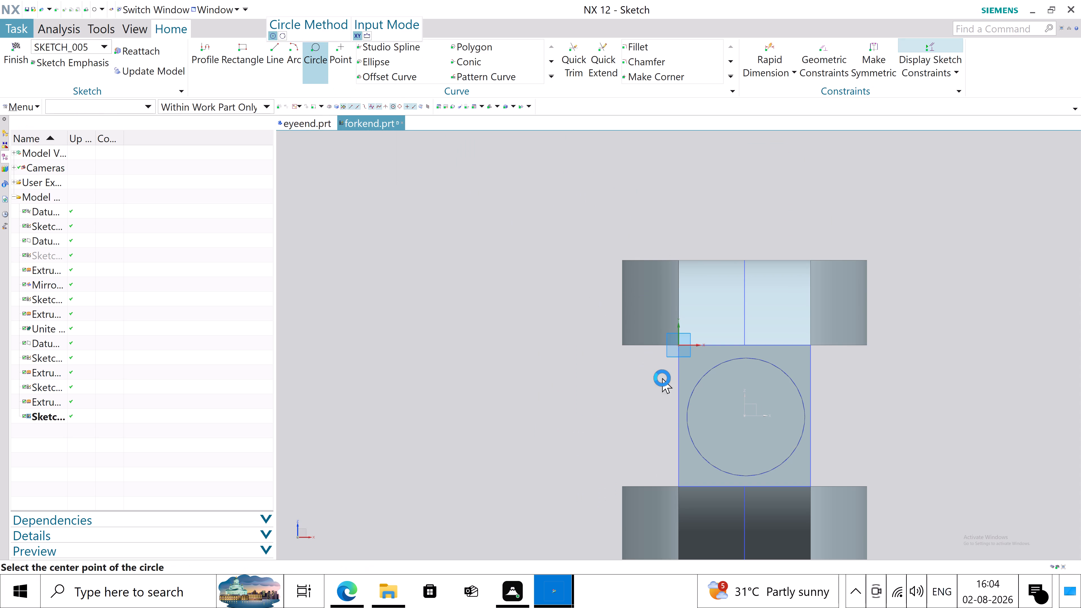
left_click(809, 346)
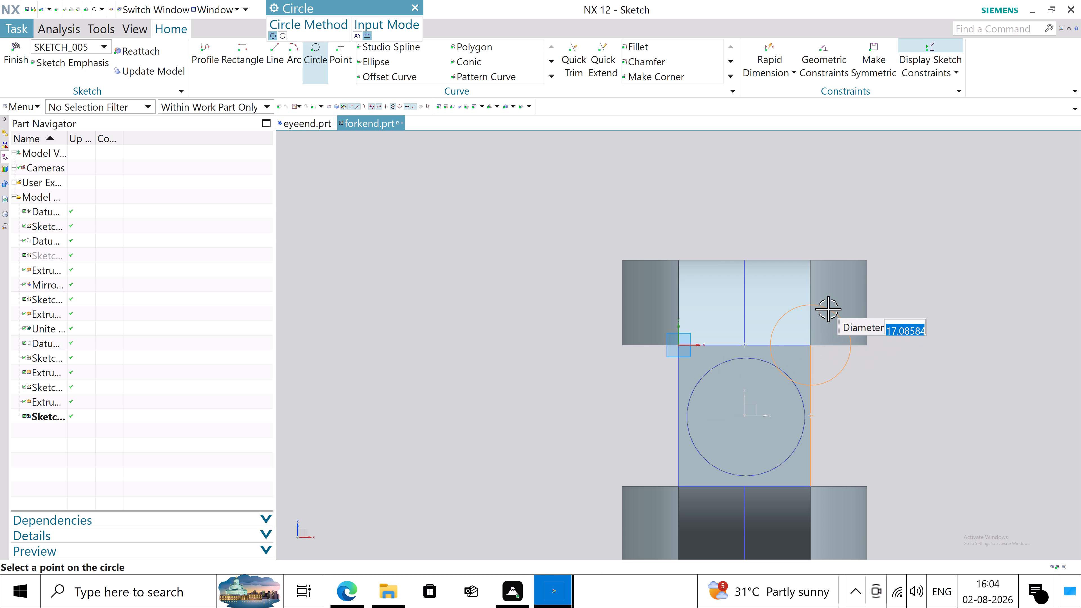
type("12")
key("Return")
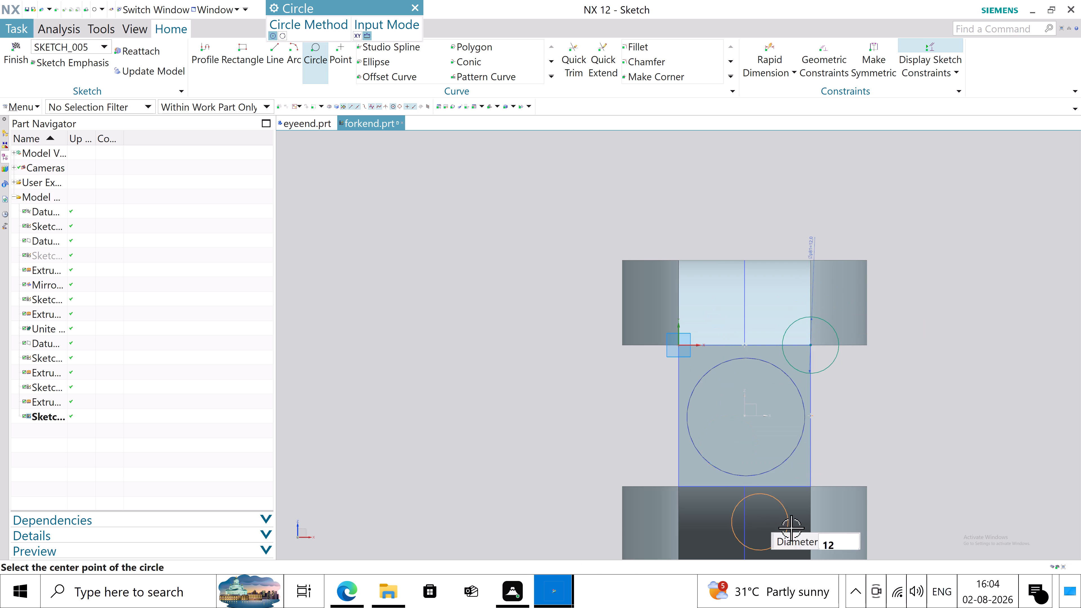
left_click(810, 488)
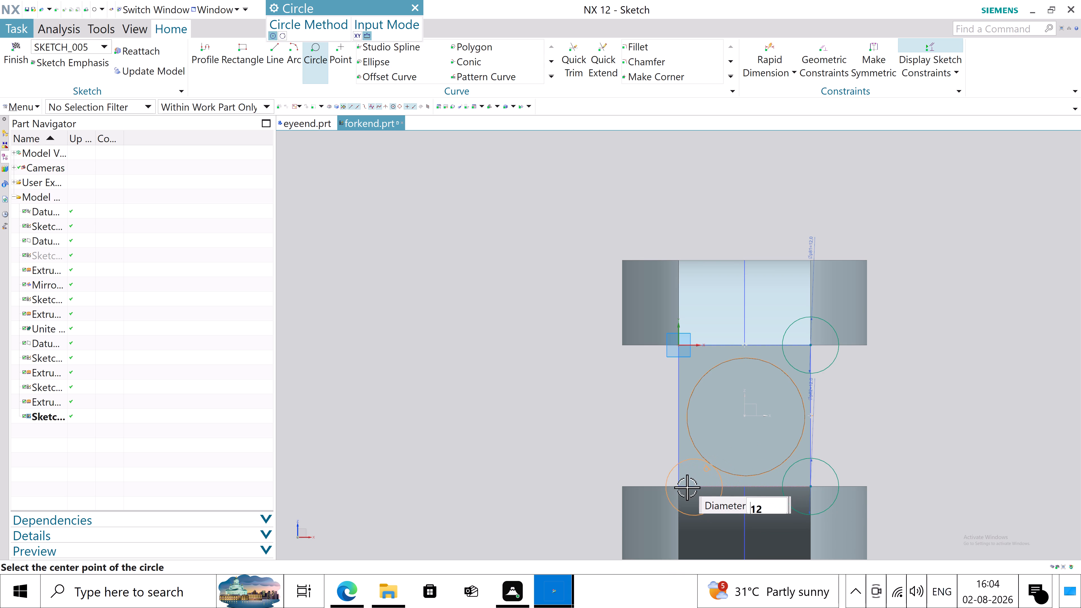
left_click(680, 487)
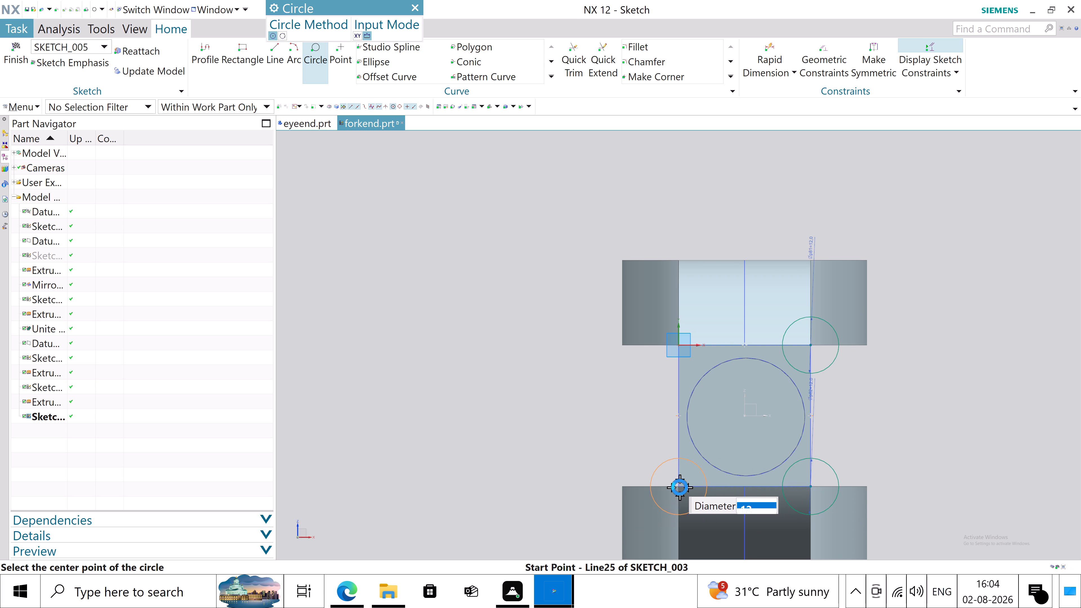
left_click(680, 345)
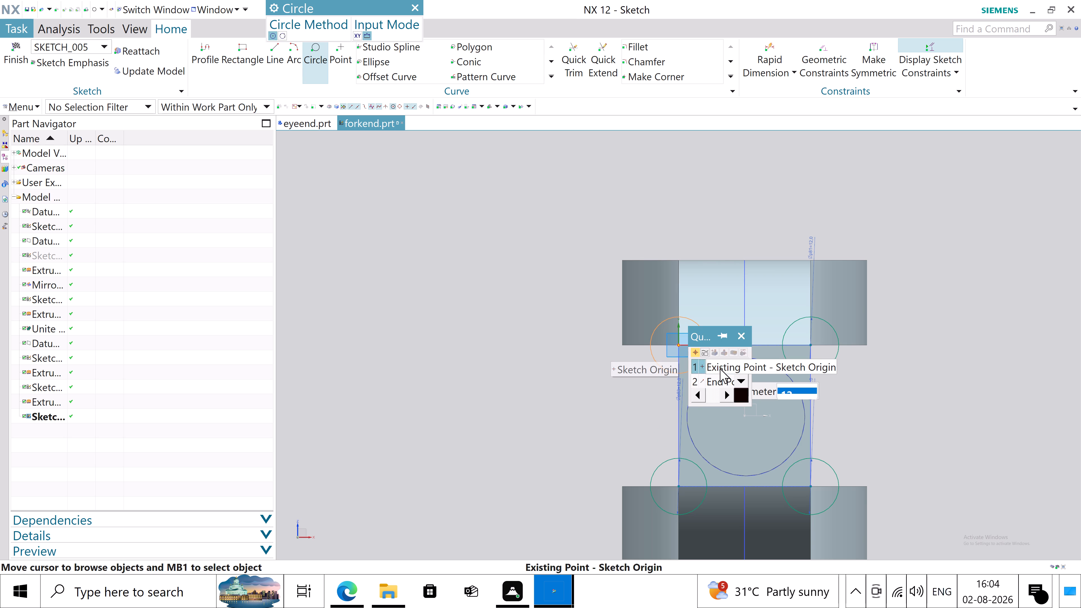
left_click(720, 368)
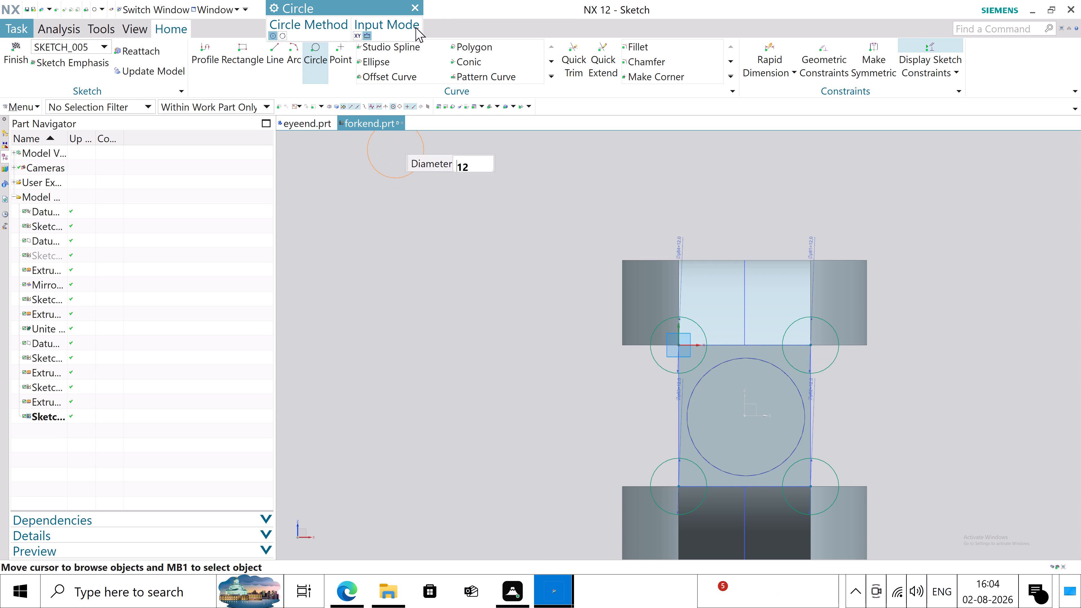
left_click(413, 7)
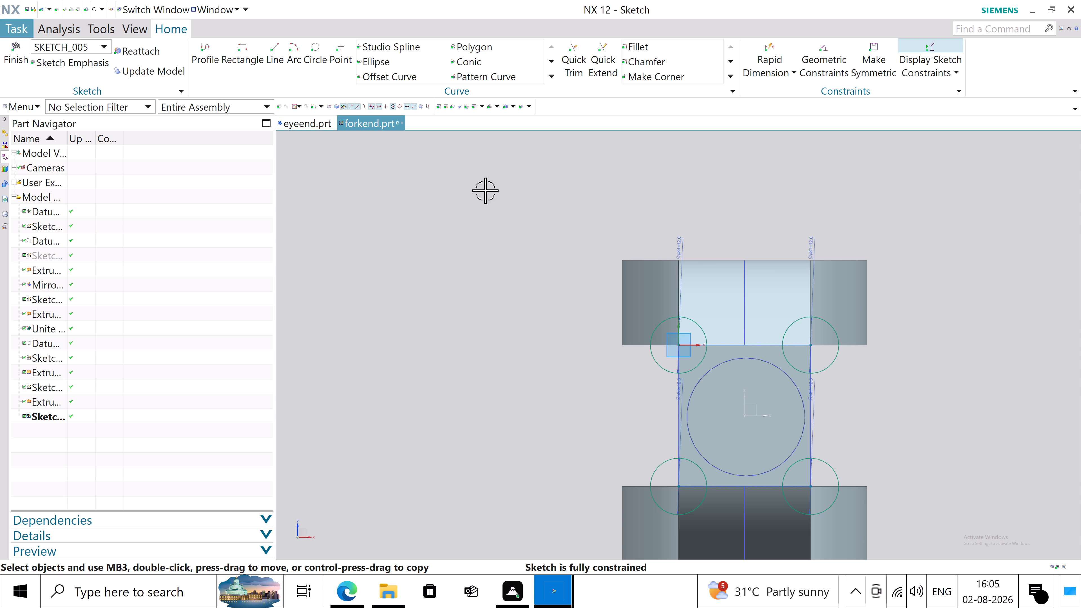
Sketch a rectangle between opposite corners of the shank's end face, passing through the corner circles' centres.
scroll(890, 508, "down", 2)
scroll(873, 495, "up", 4)
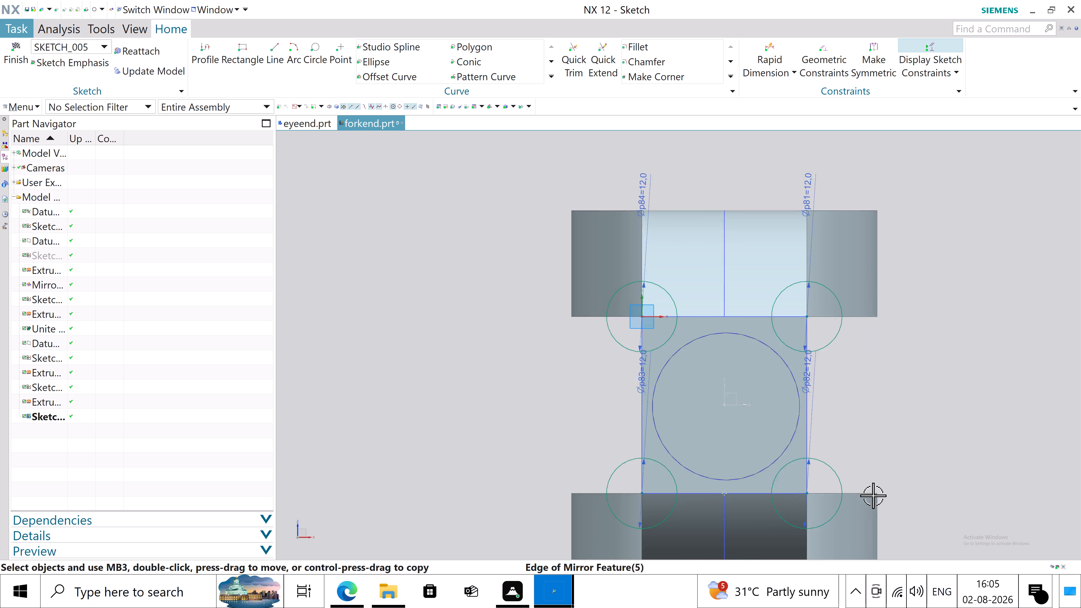
scroll(815, 437, "up", 3)
scroll(620, 341, "down", 3)
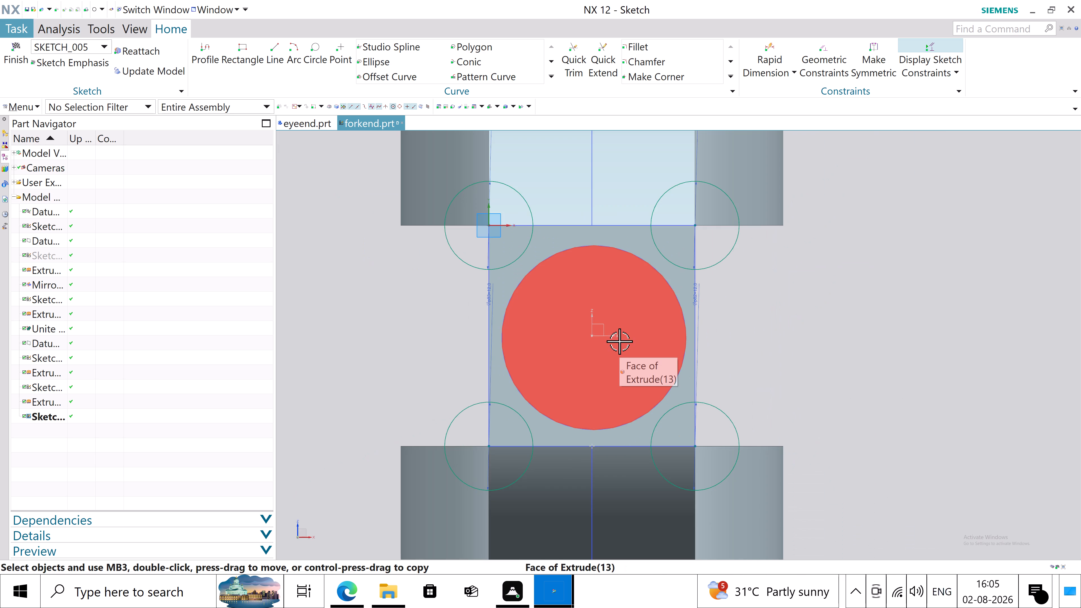
left_click(246, 57)
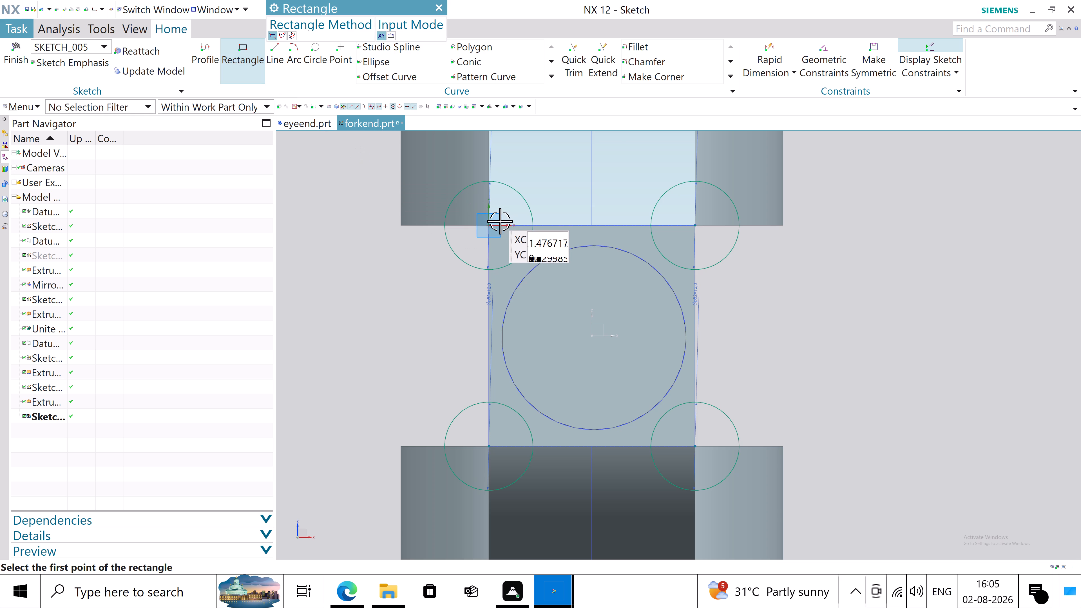
left_click(489, 228)
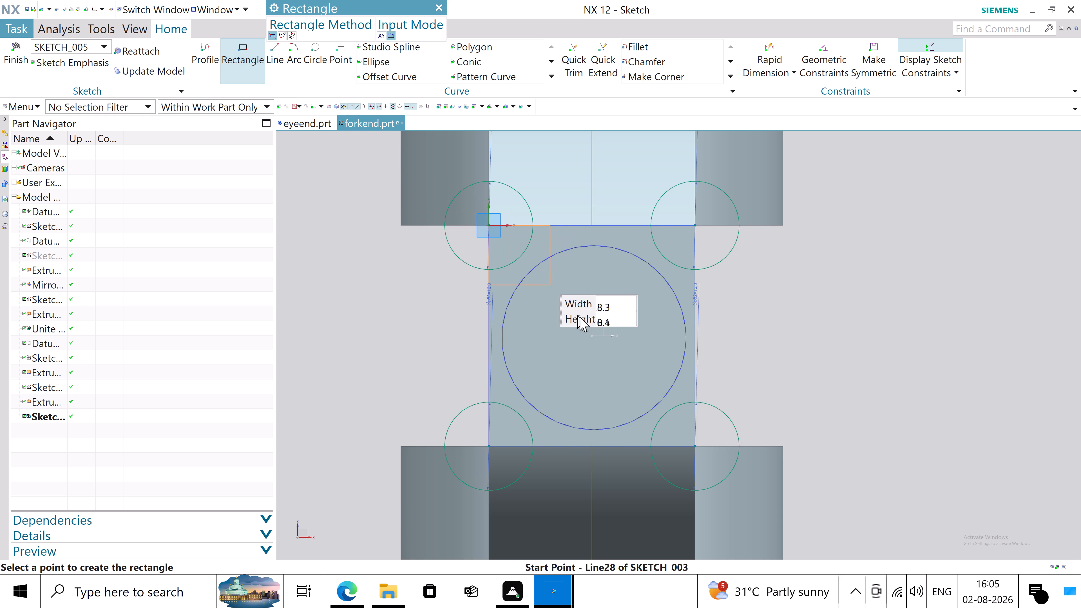
left_click(694, 446)
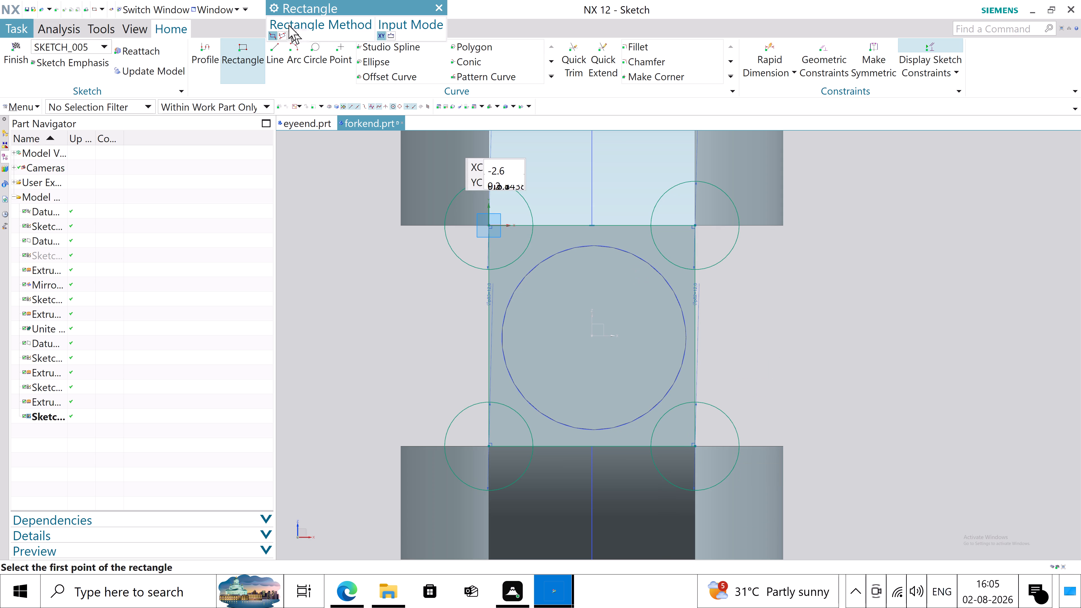
left_click(440, 8)
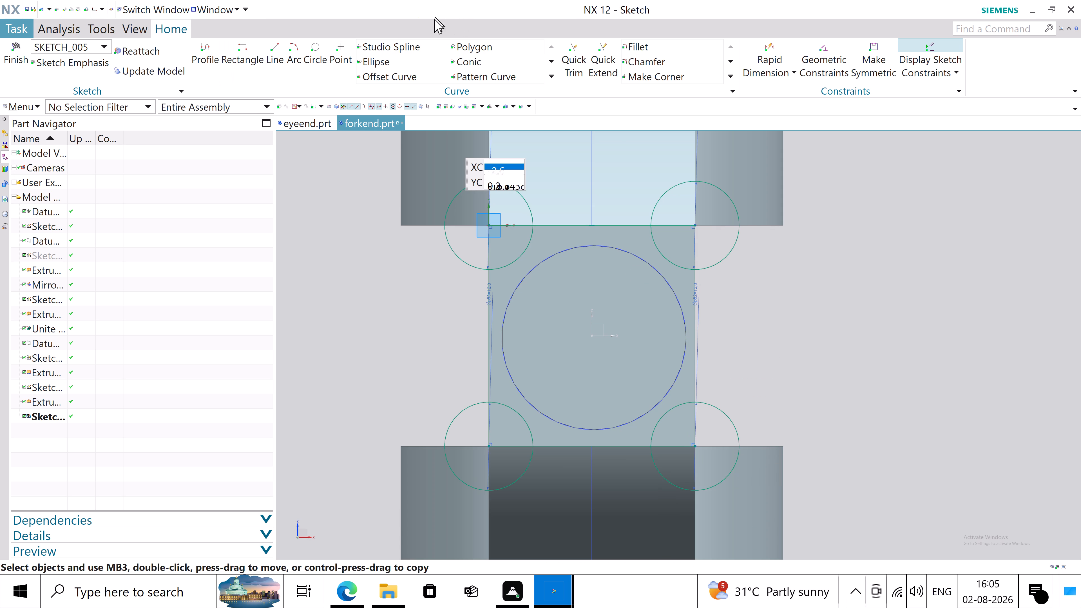
Quick Trim the outer portions of the four 12 mm corner circles, leaving only the quarter arcs inside the rectangle.
left_click(566, 70)
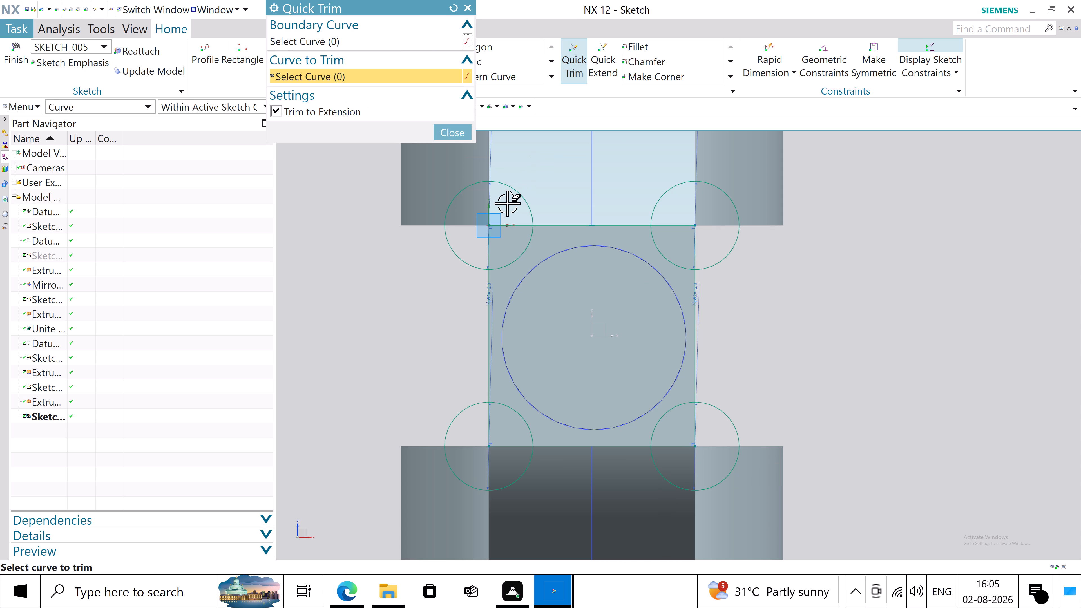
left_click(515, 194)
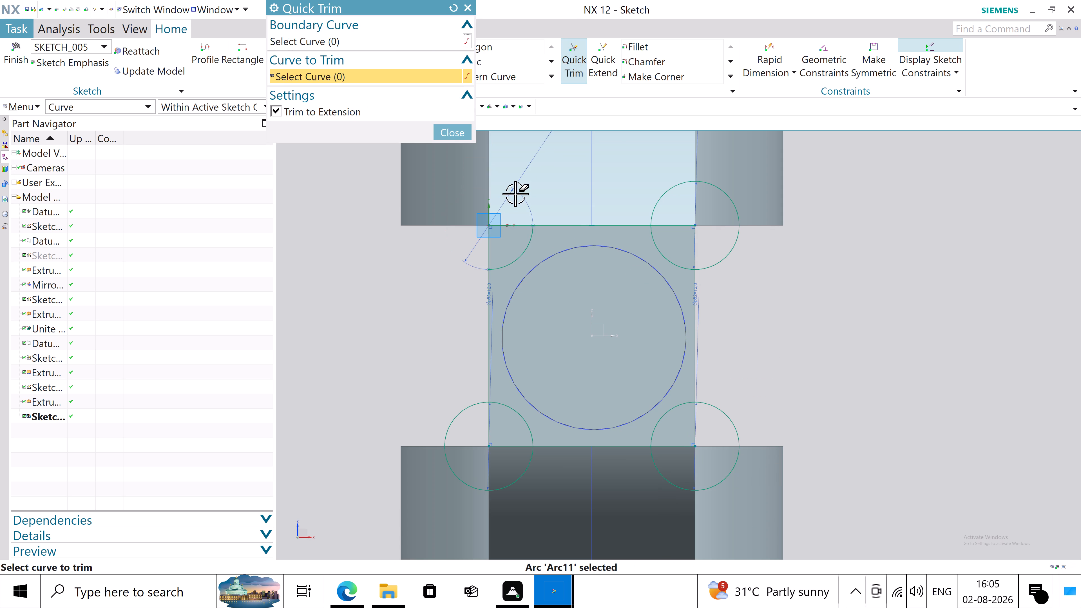
left_click(673, 187)
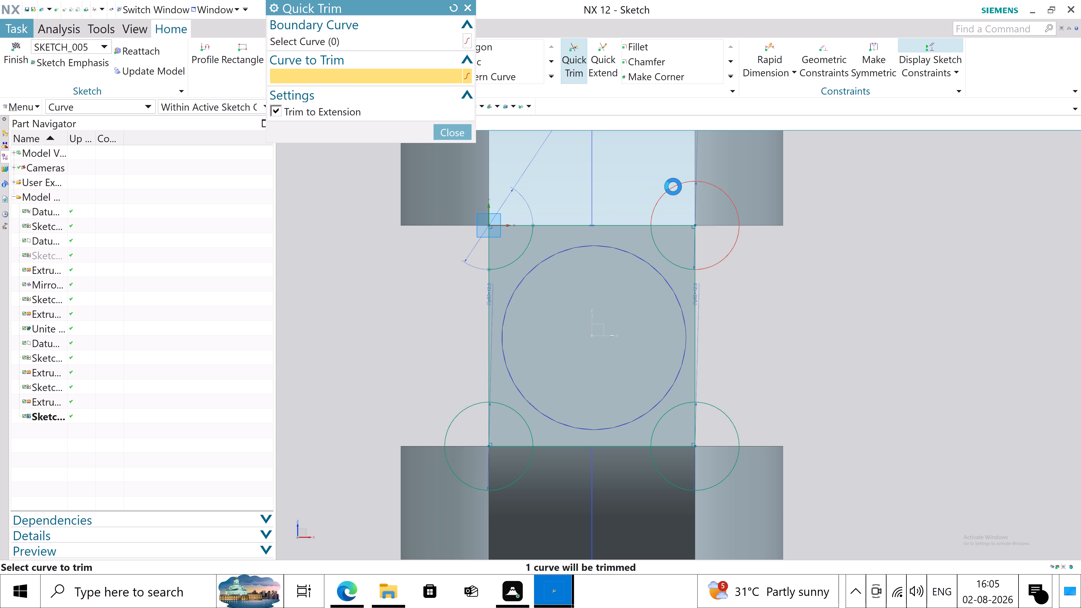
left_click(734, 424)
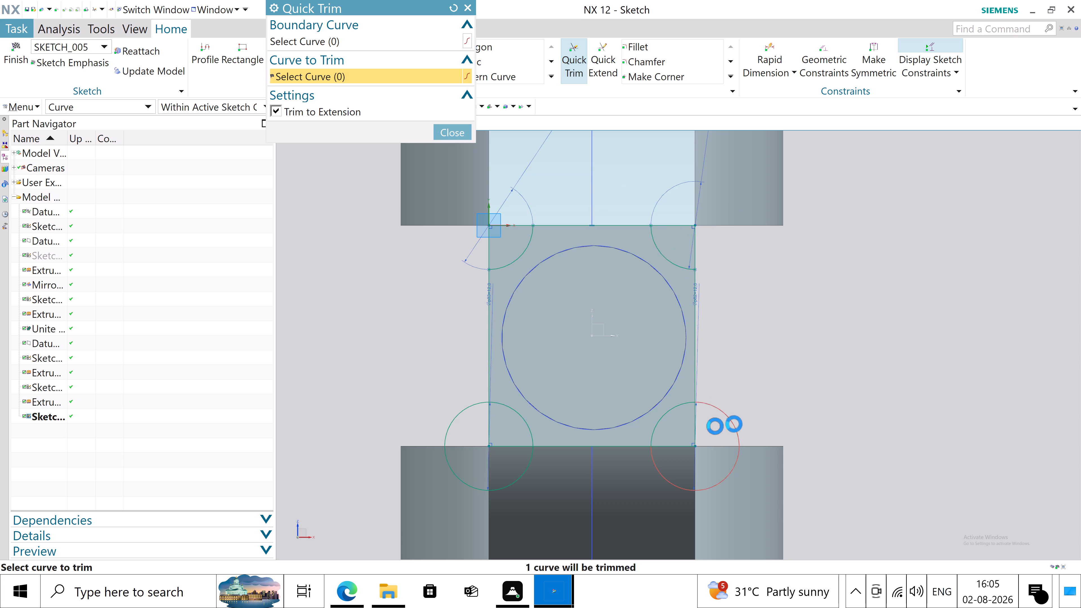
left_click(446, 424)
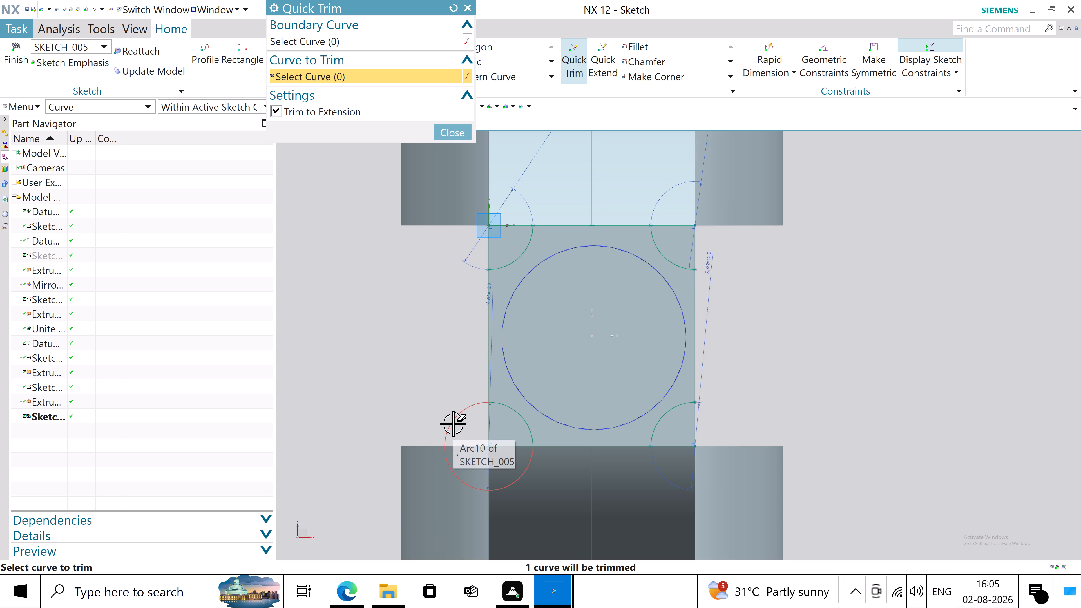
left_click(453, 424)
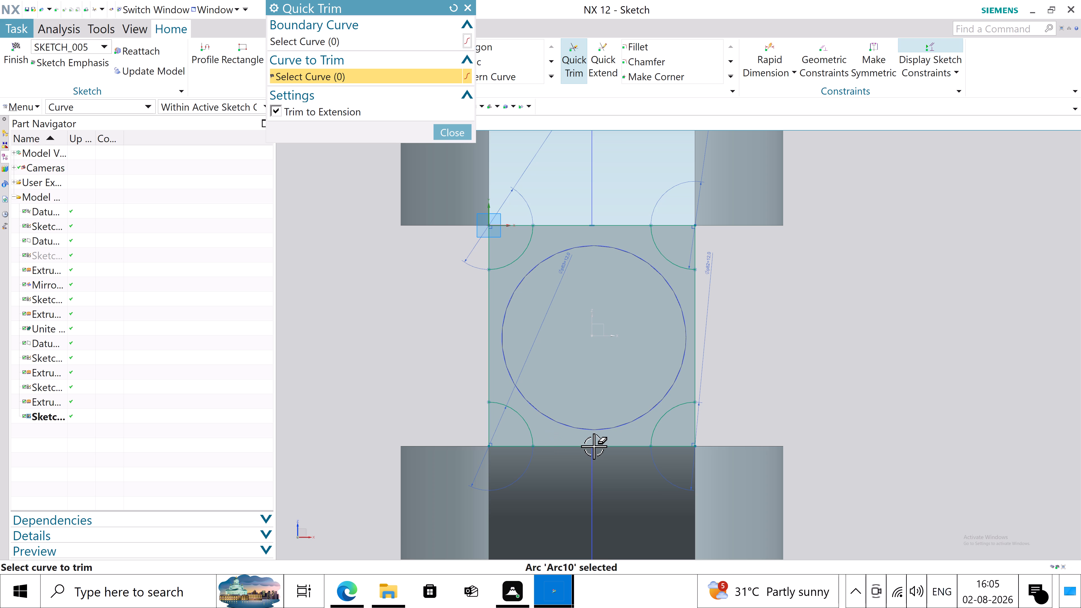
Trim the middle segments of all four rectangle sides between the corner arcs, and finish the sketch.
left_click(594, 446)
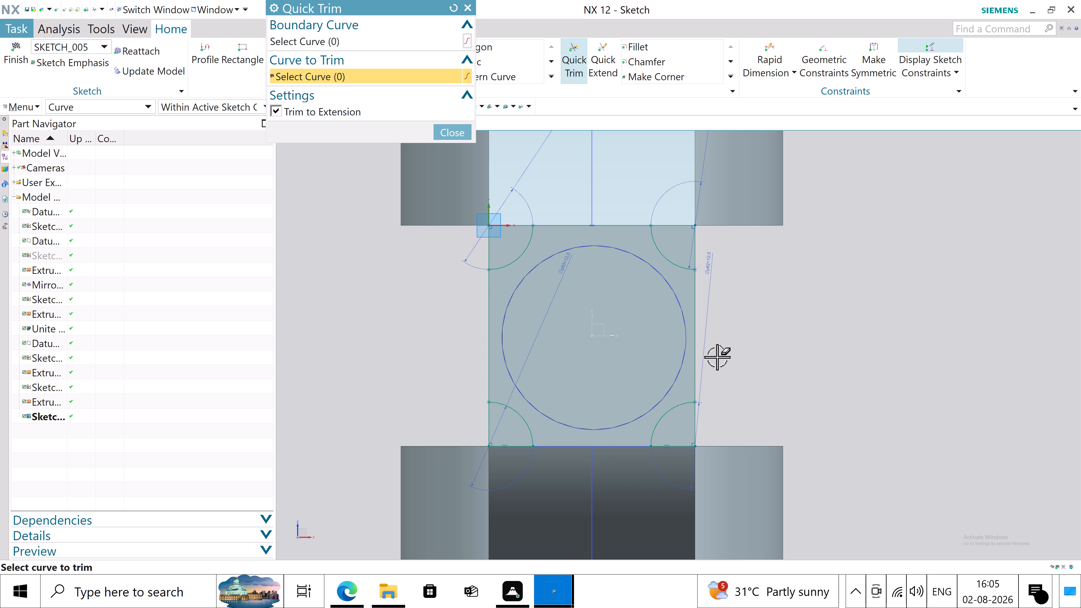
left_click(694, 365)
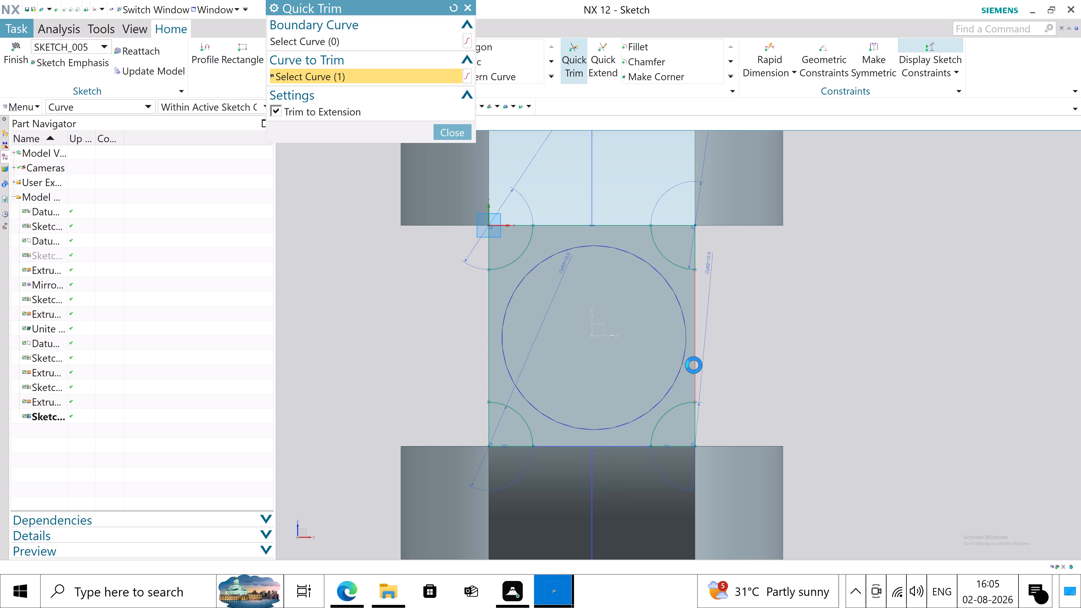
left_click(551, 224)
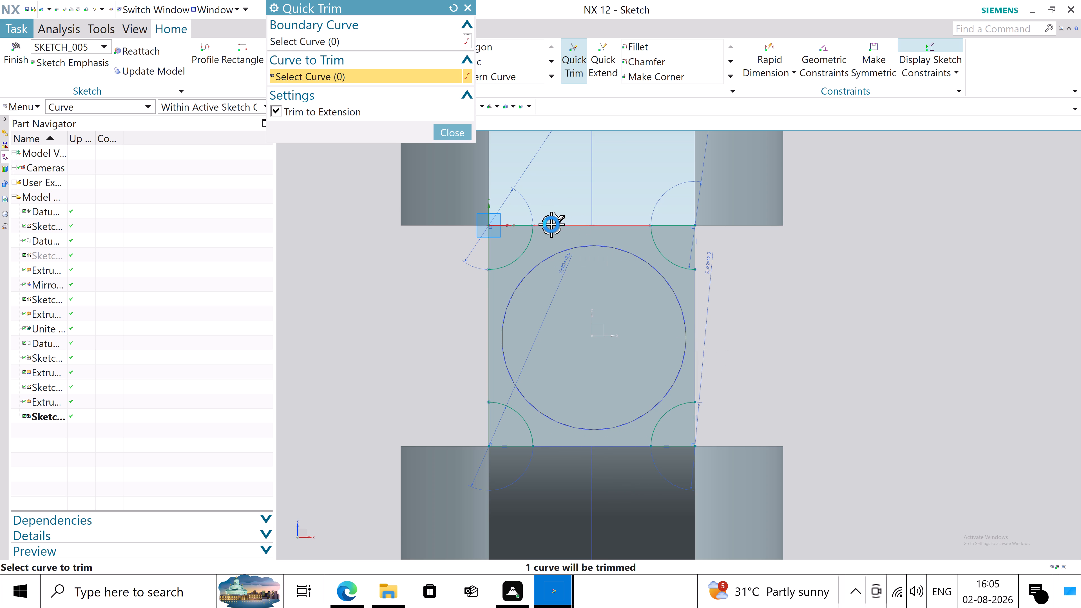
left_click(486, 334)
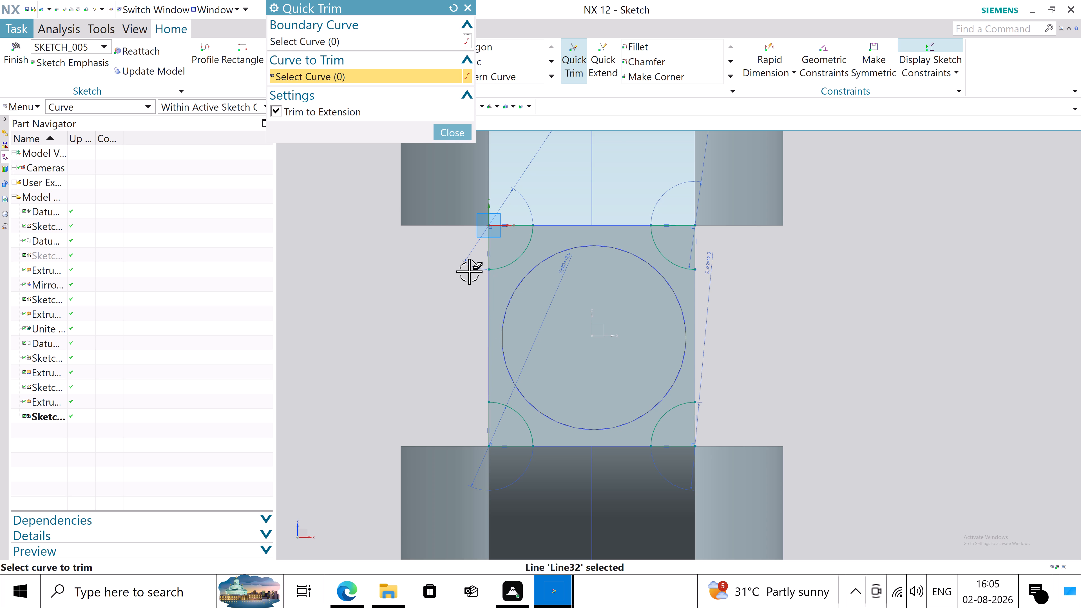
left_click(444, 124)
left_click(446, 133)
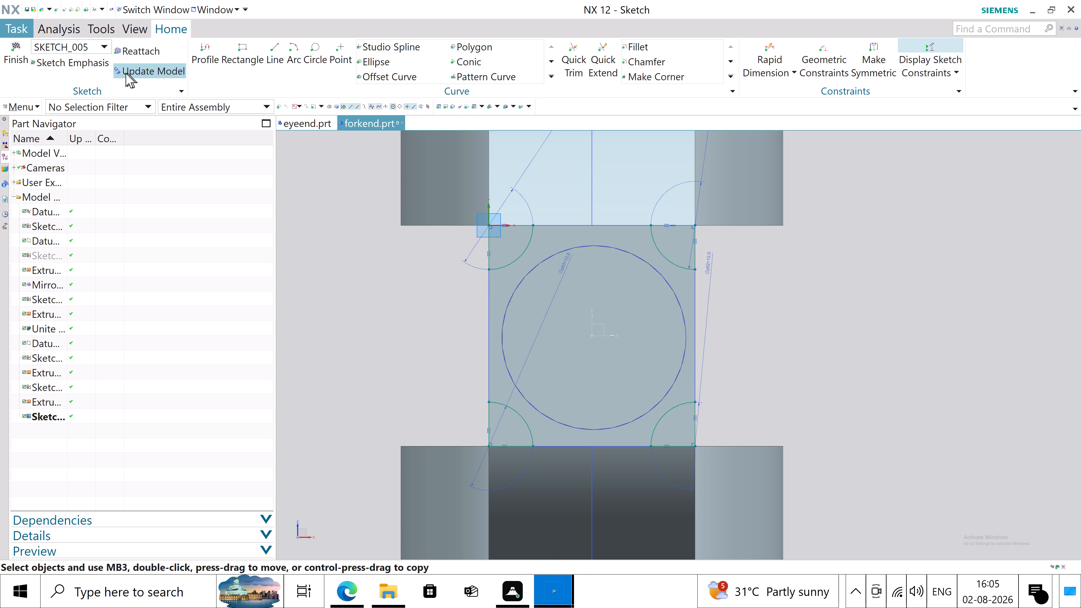
left_click(16, 59)
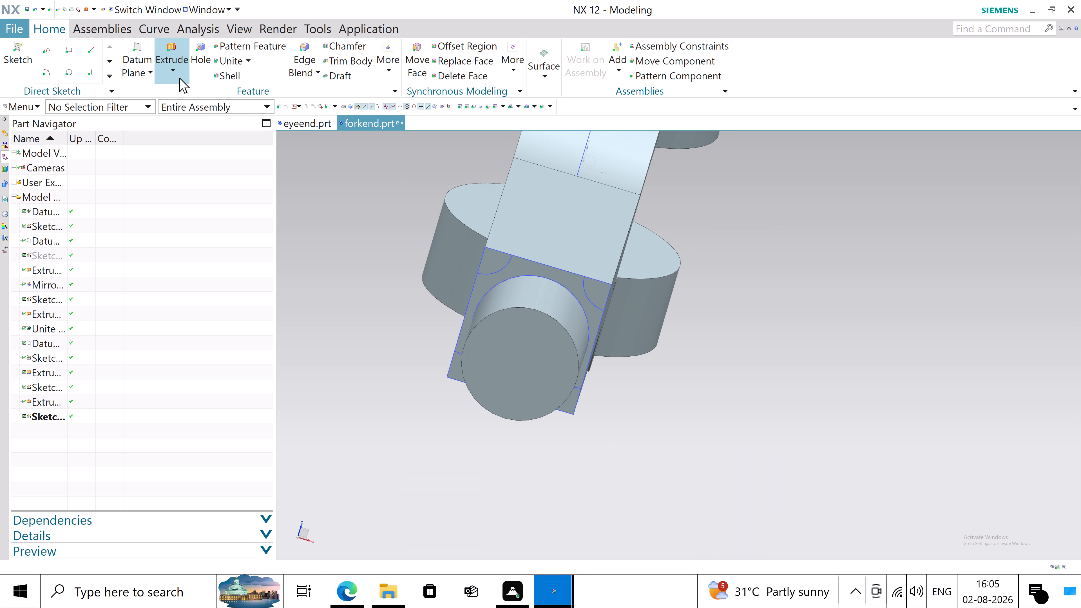
Extrude the four quarter-circle corner profiles 40 mm into the shank as a cut, leaving the Boolean at Inferred.
left_click(177, 77)
left_click(186, 95)
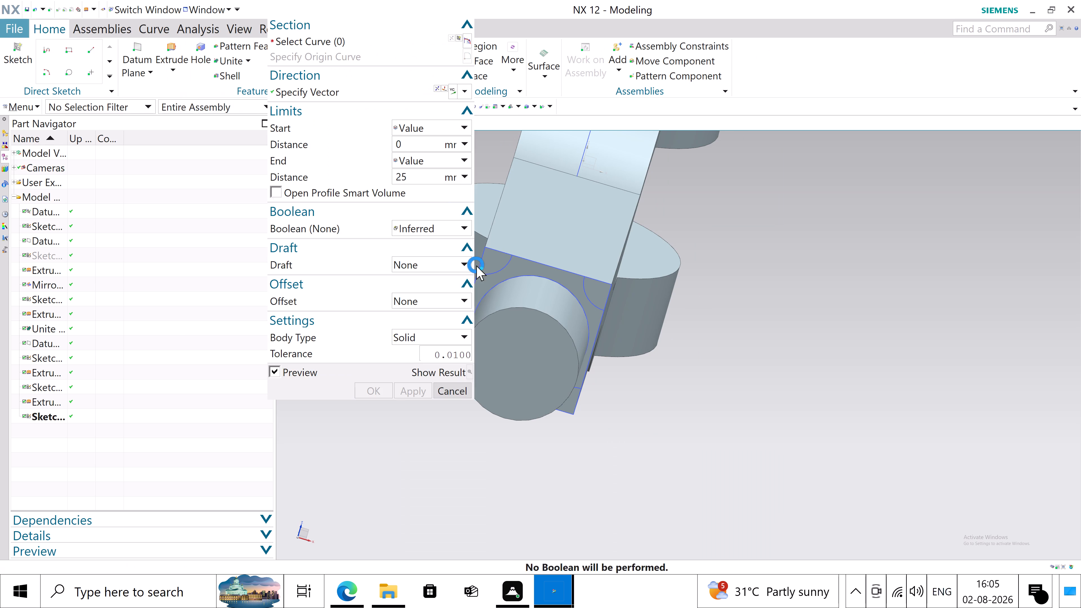
left_click(506, 266)
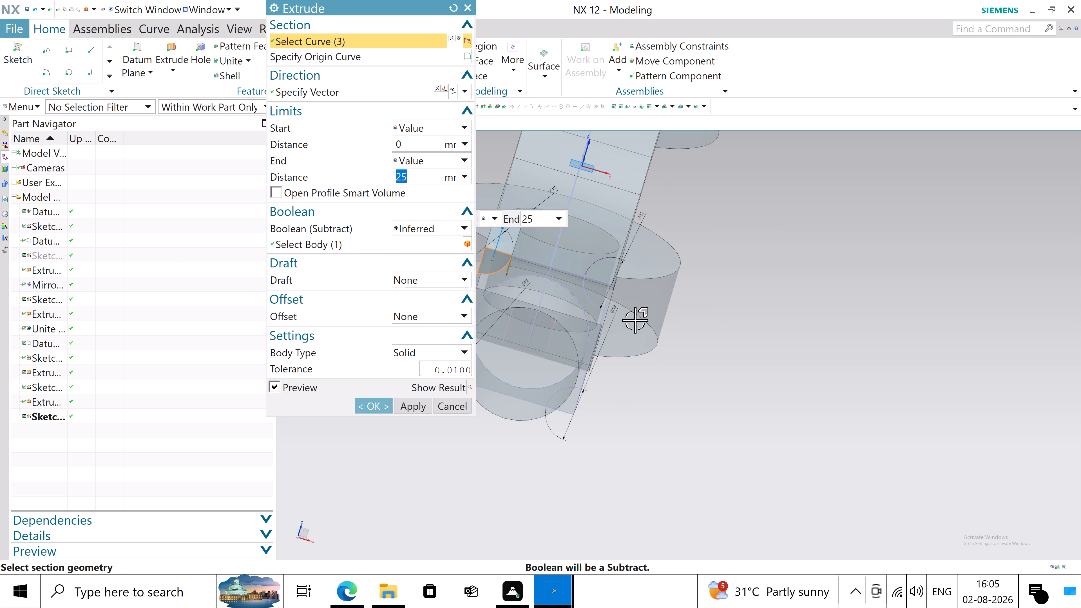
left_click(589, 303)
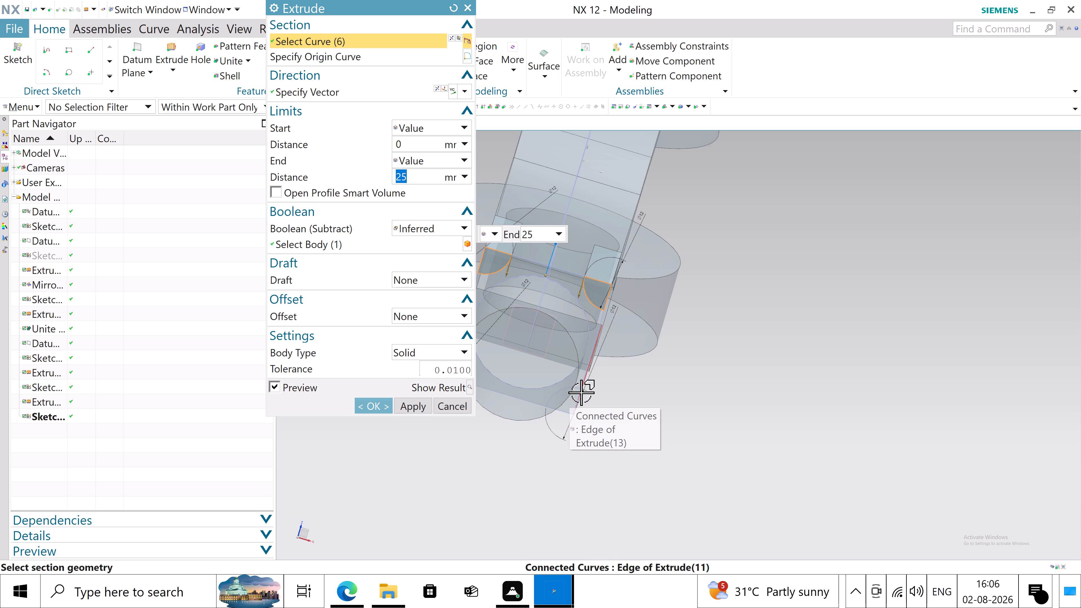
scroll(581, 394, "up", 5)
middle_click_drag(654, 414, 651, 408)
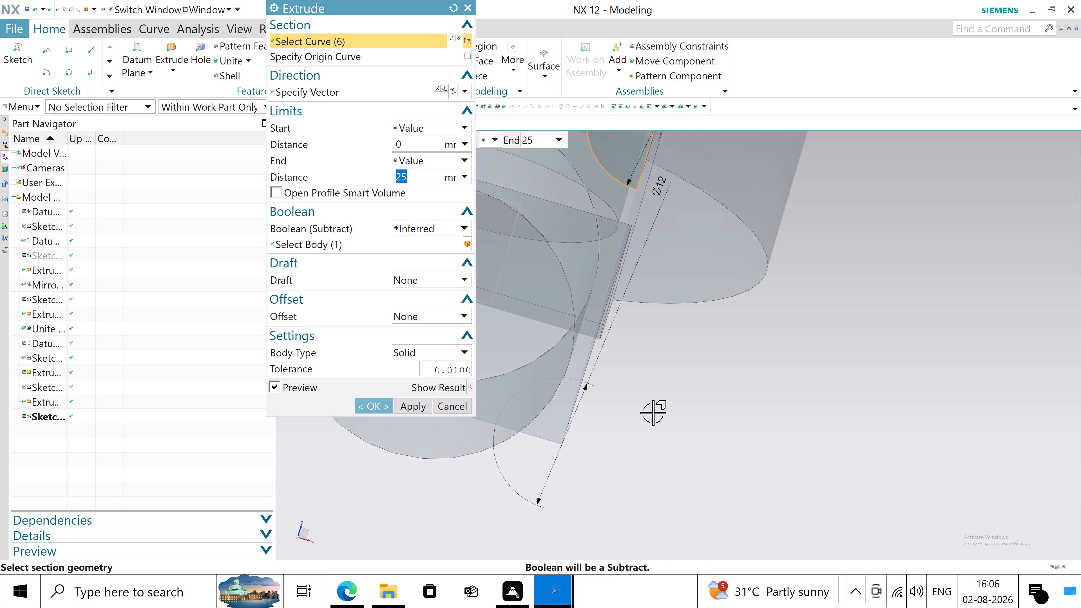
middle_click_drag(651, 408, 651, 403)
scroll(717, 326, "down", 5)
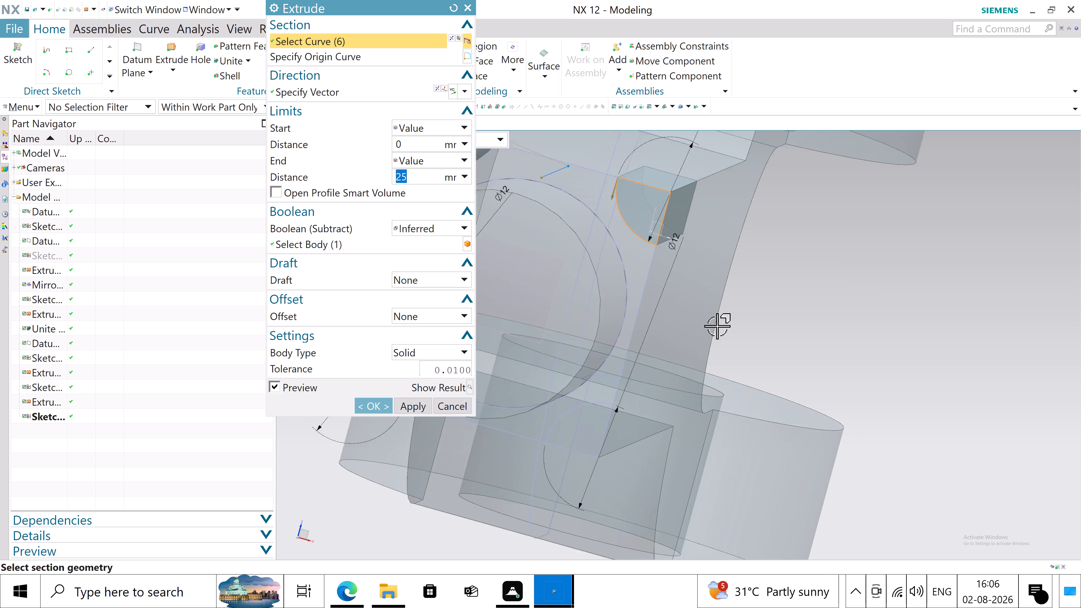
scroll(717, 326, "down", 2)
middle_click_drag(551, 449, 575, 459)
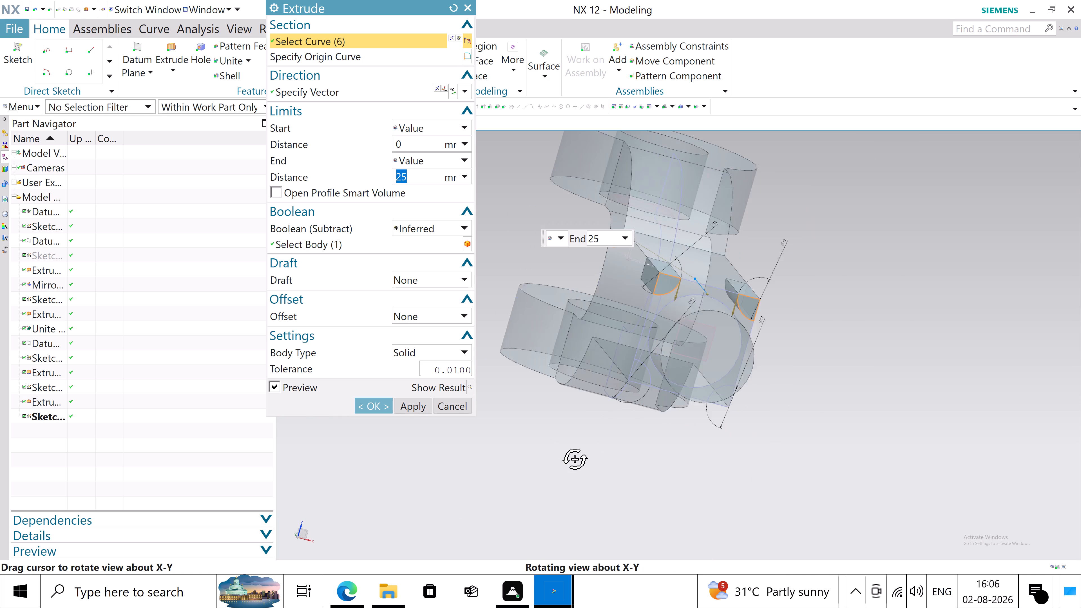
middle_click_drag(575, 459, 579, 460)
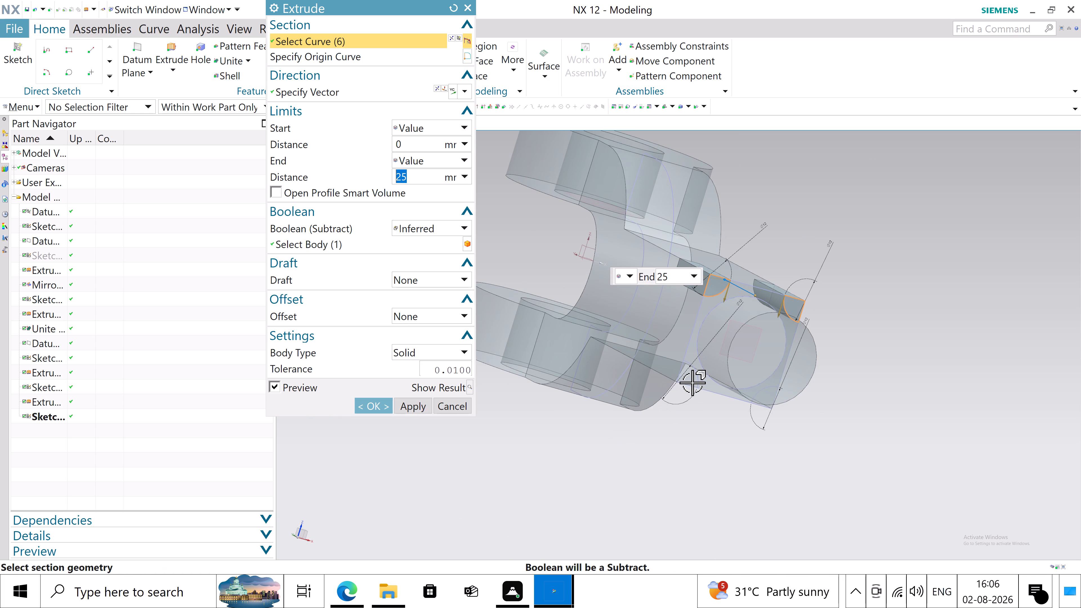
left_click(696, 378)
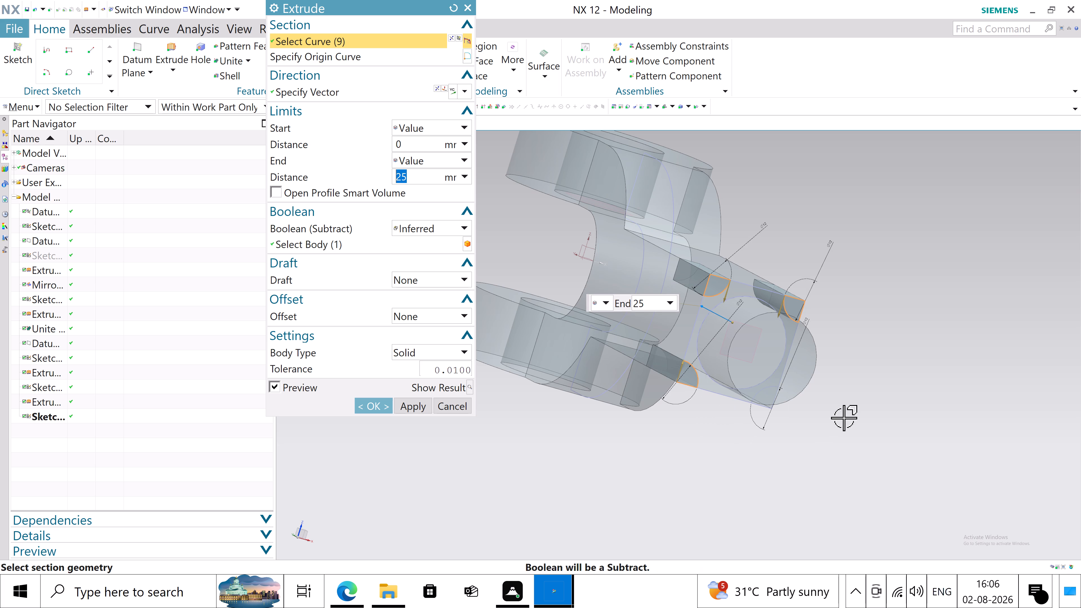
middle_click_drag(846, 416, 824, 408)
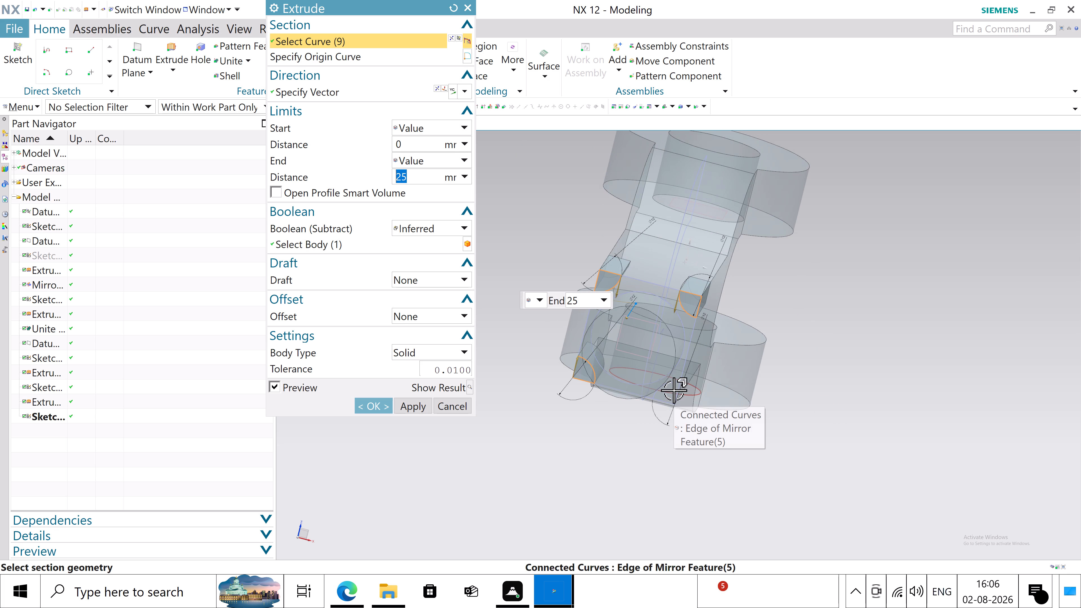
middle_click_drag(654, 433, 653, 400)
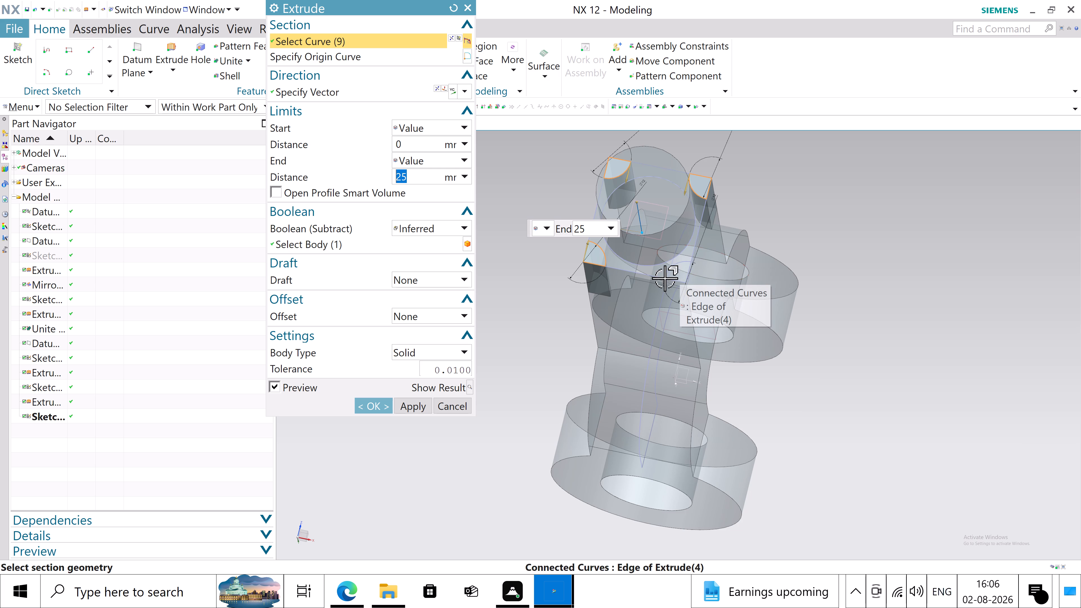
scroll(664, 279, "up", 3)
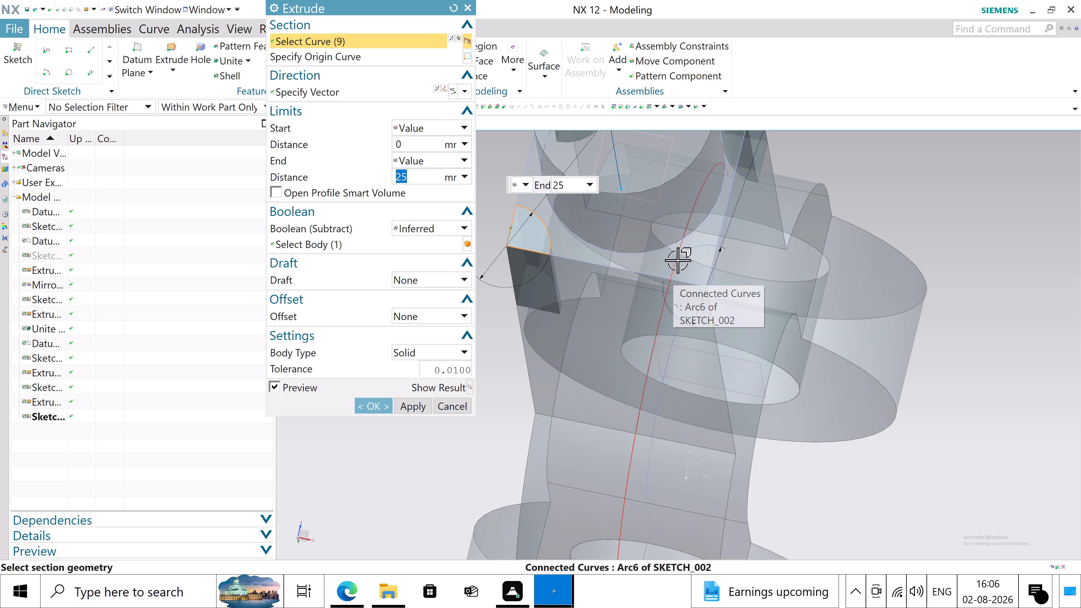
left_click(700, 247)
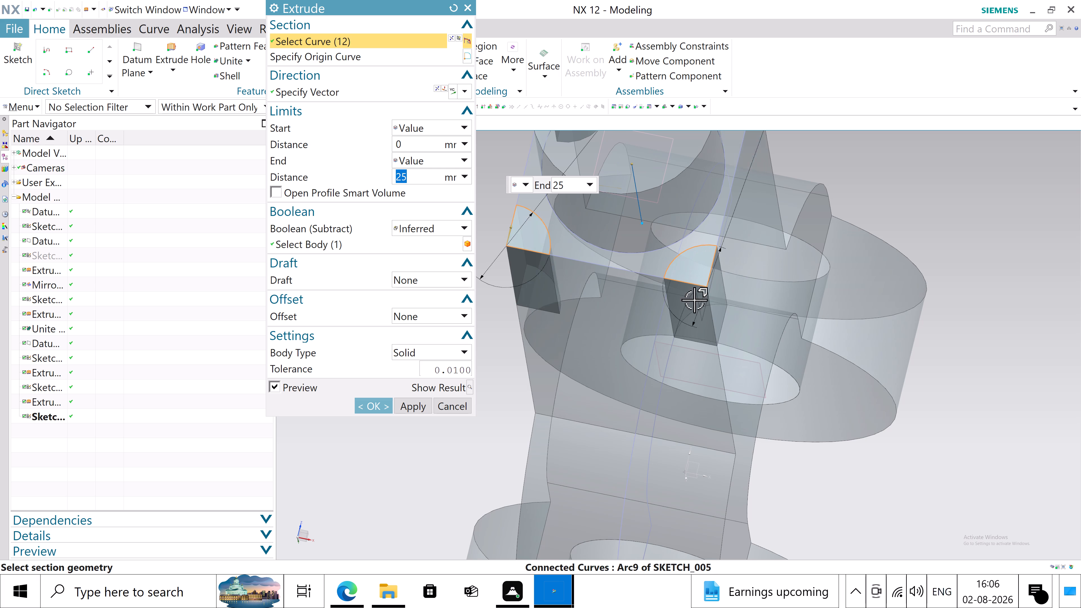
scroll(695, 338, "down", 4)
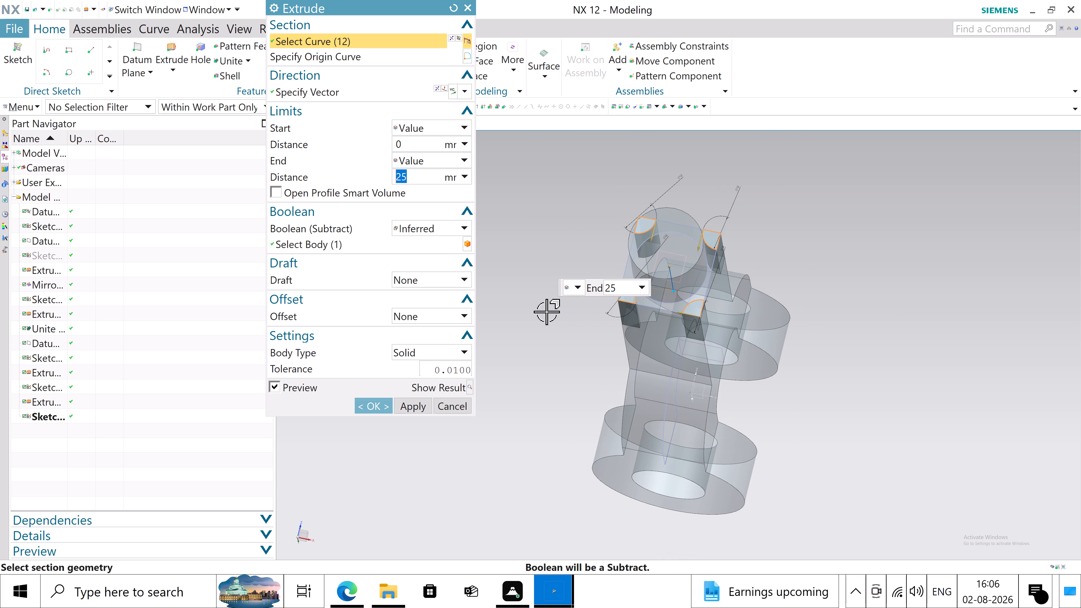
middle_click_drag(546, 312, 584, 356)
scroll(884, 270, "down", 1)
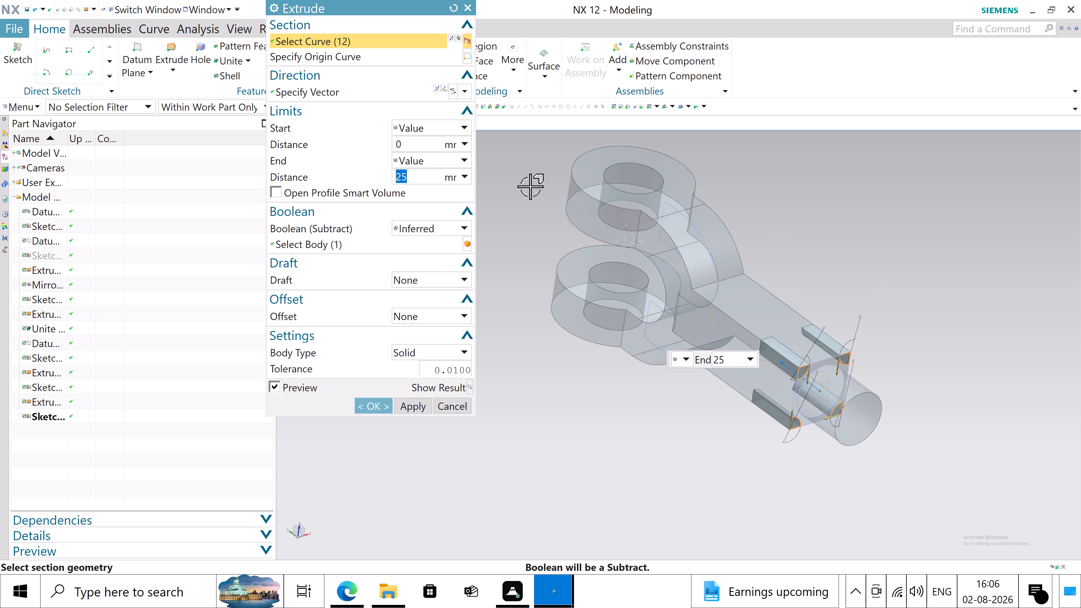
type("40")
key("Return")
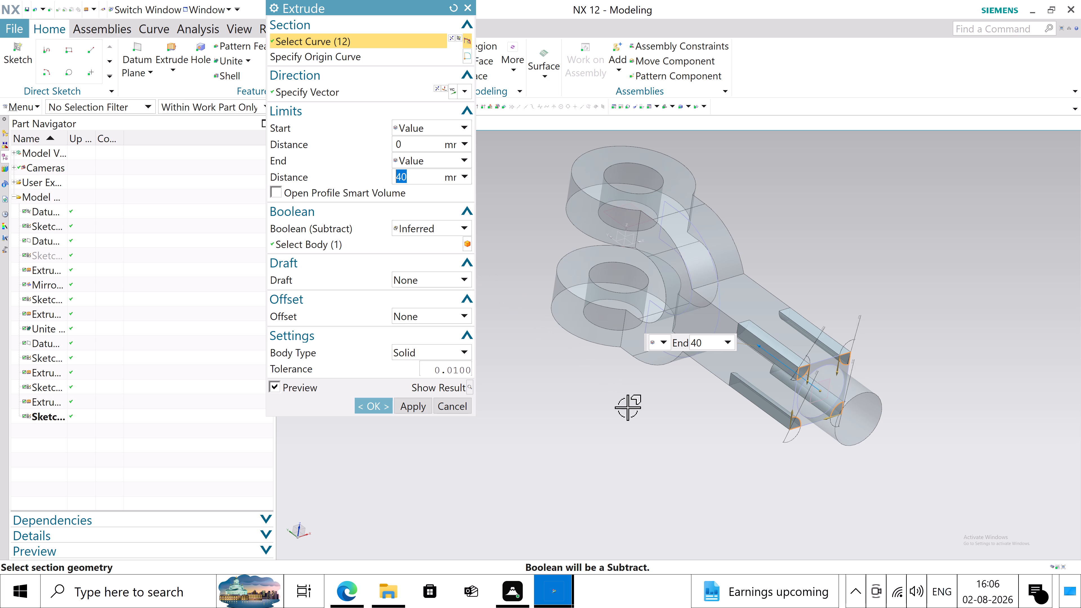
left_click(365, 408)
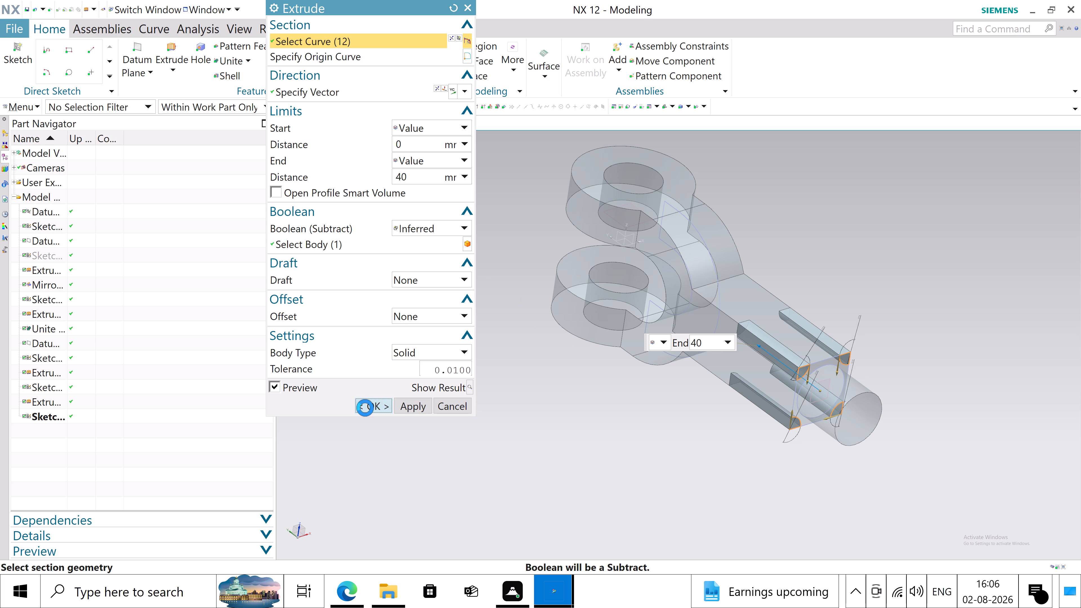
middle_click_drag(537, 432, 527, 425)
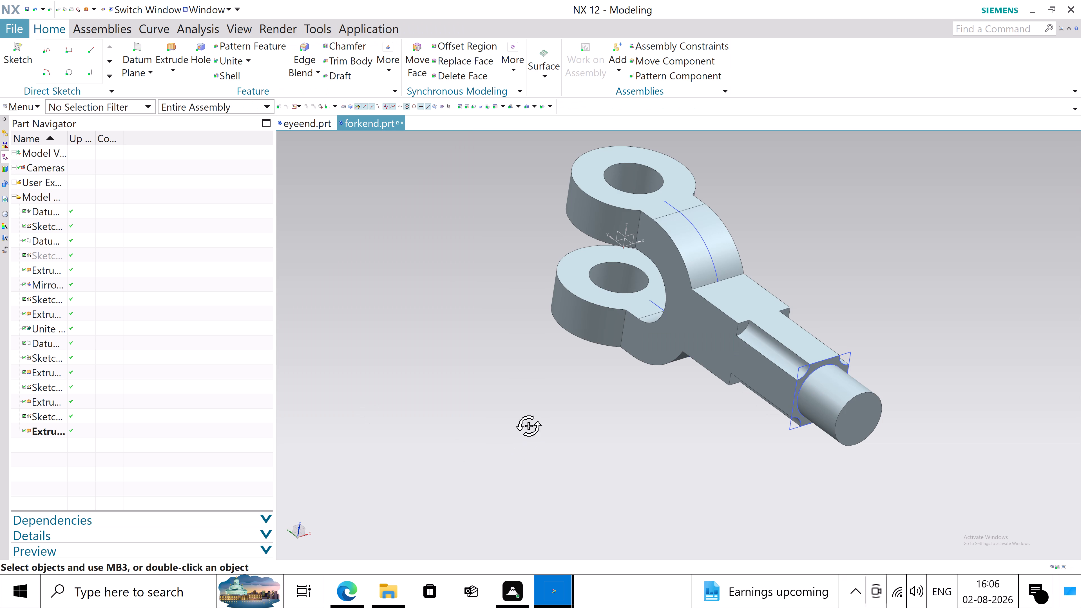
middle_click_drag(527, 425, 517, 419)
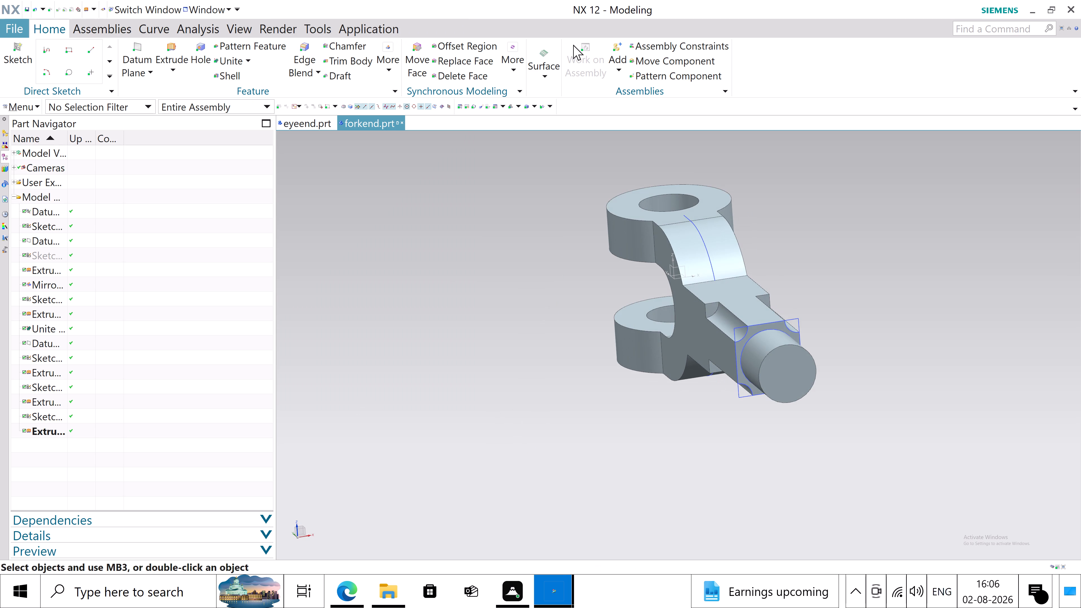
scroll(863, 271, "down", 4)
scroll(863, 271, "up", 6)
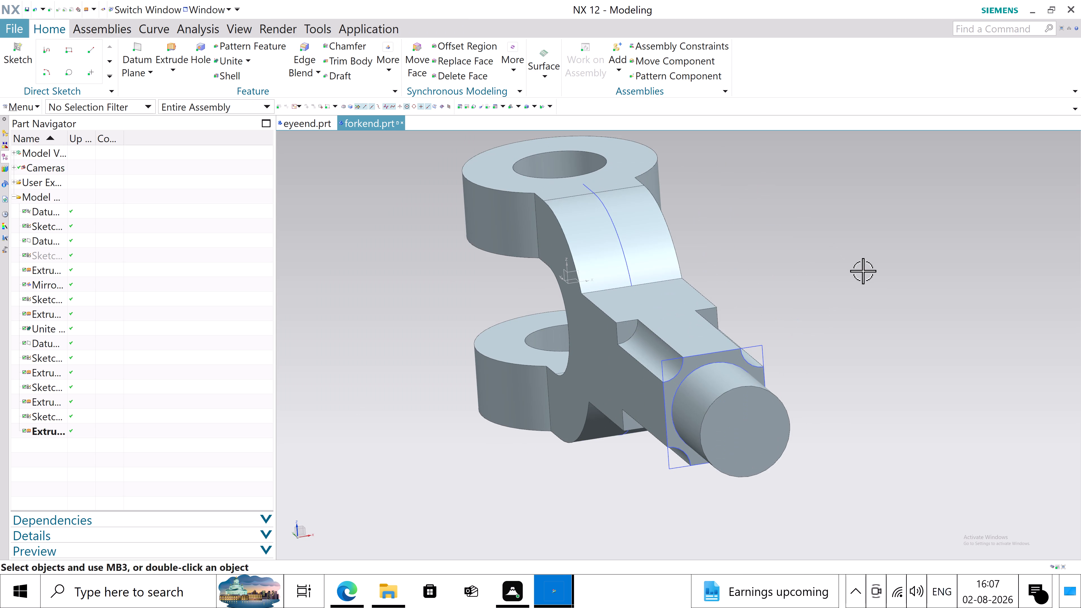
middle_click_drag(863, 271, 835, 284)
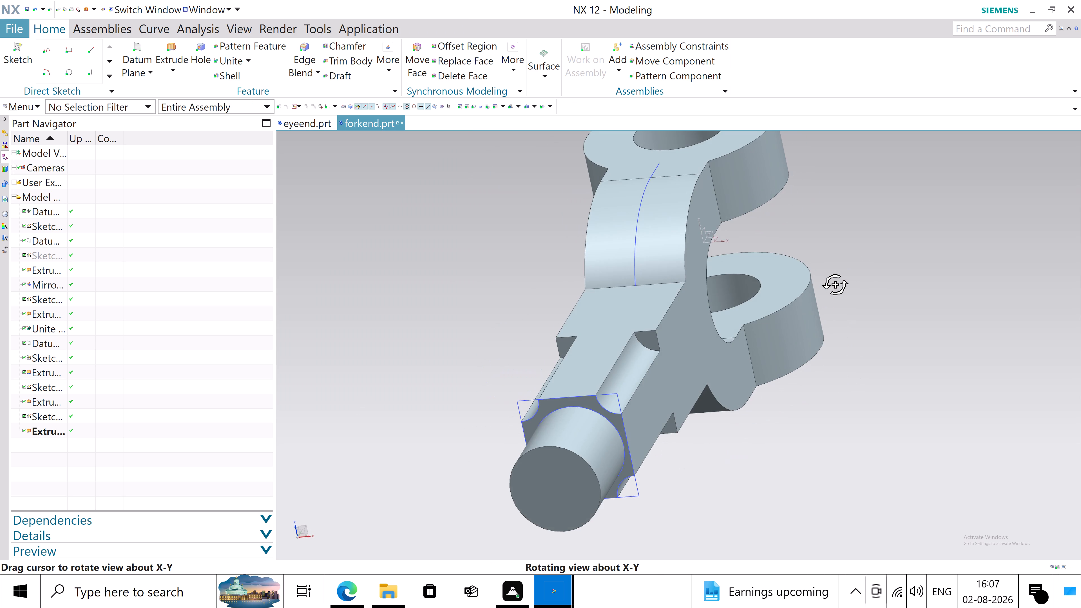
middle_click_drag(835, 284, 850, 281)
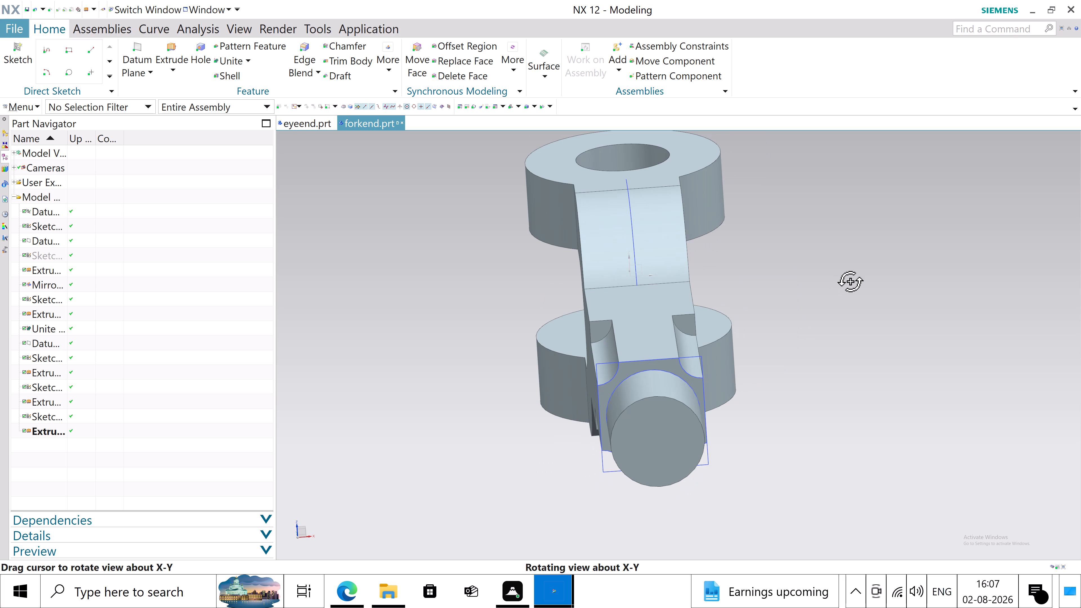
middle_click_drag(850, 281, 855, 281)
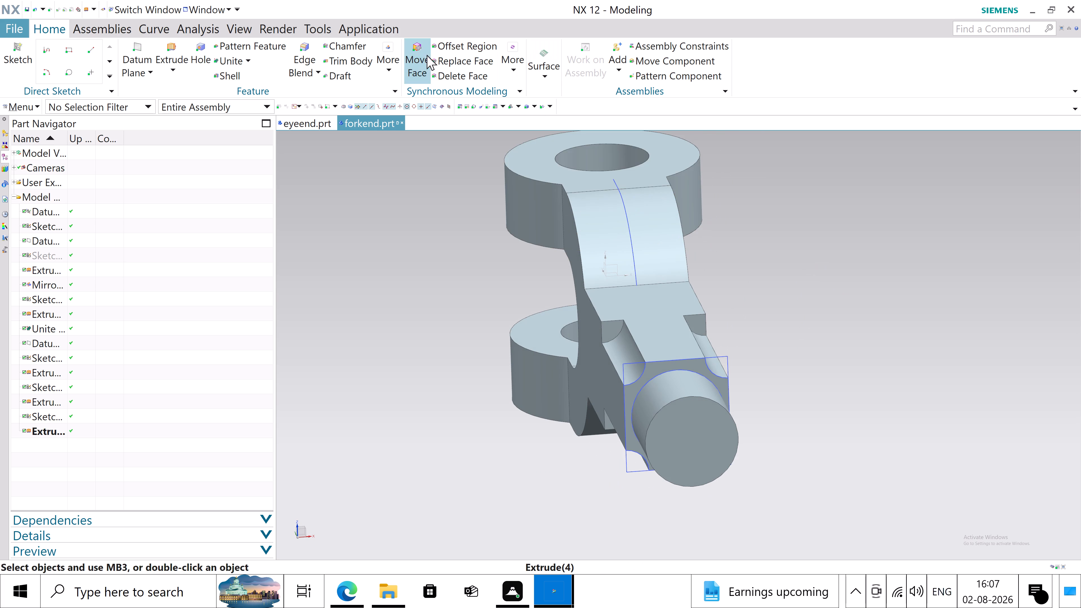
Edge Blend the inner end edges of all four quarter-round corner cuts with a 6 mm radius.
left_click(314, 75)
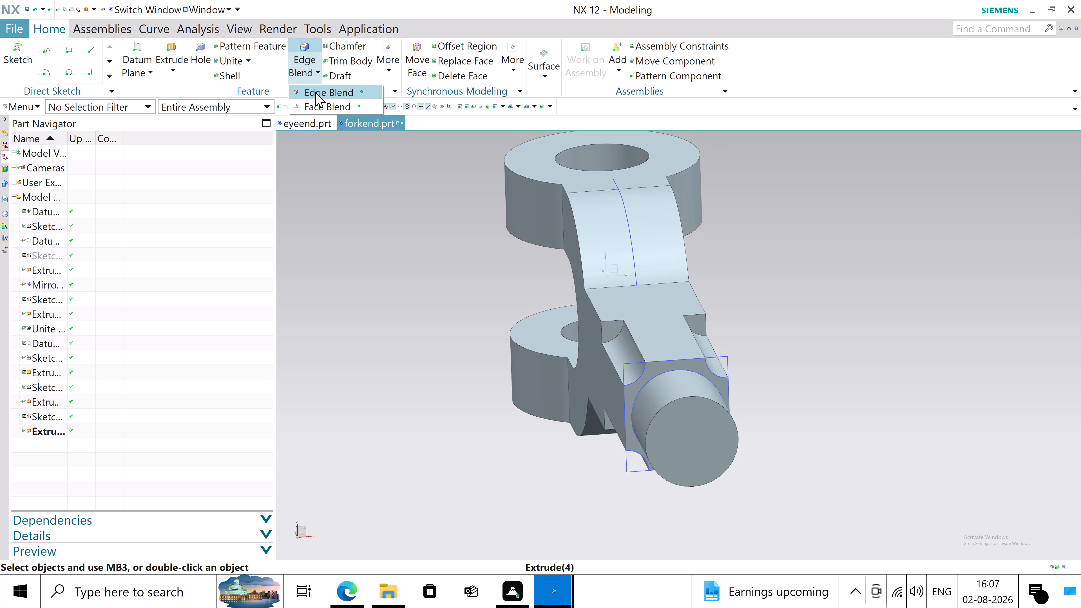
left_click(316, 92)
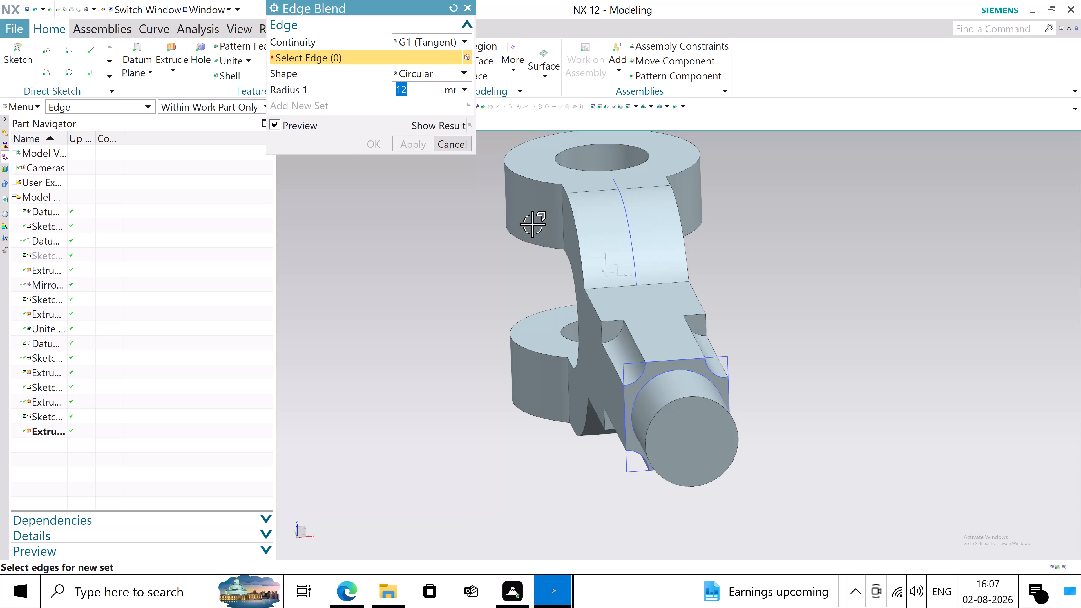
key("6")
key("Return")
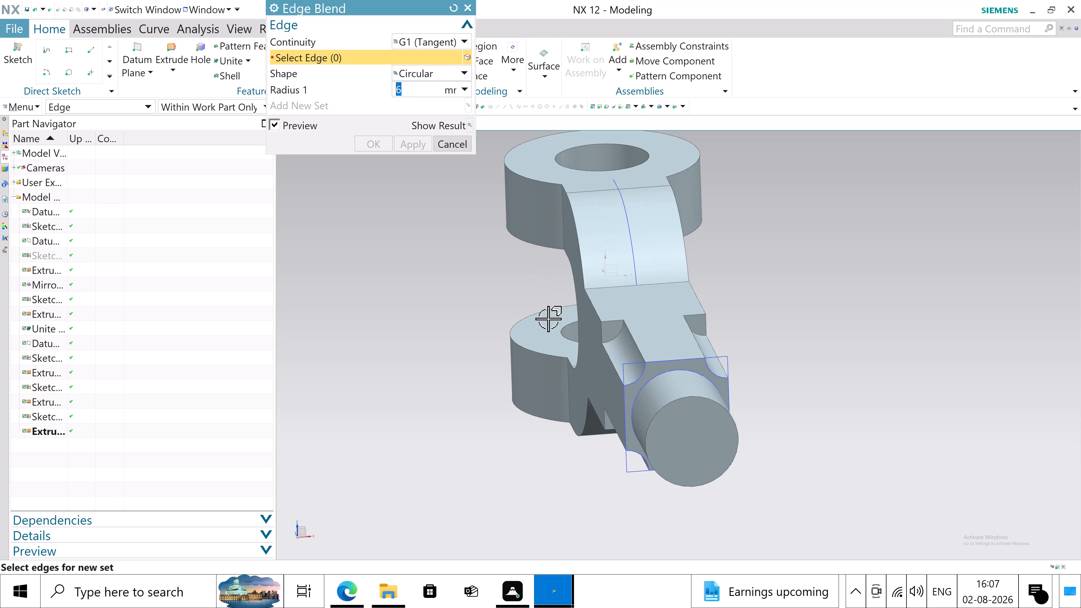
left_click(615, 341)
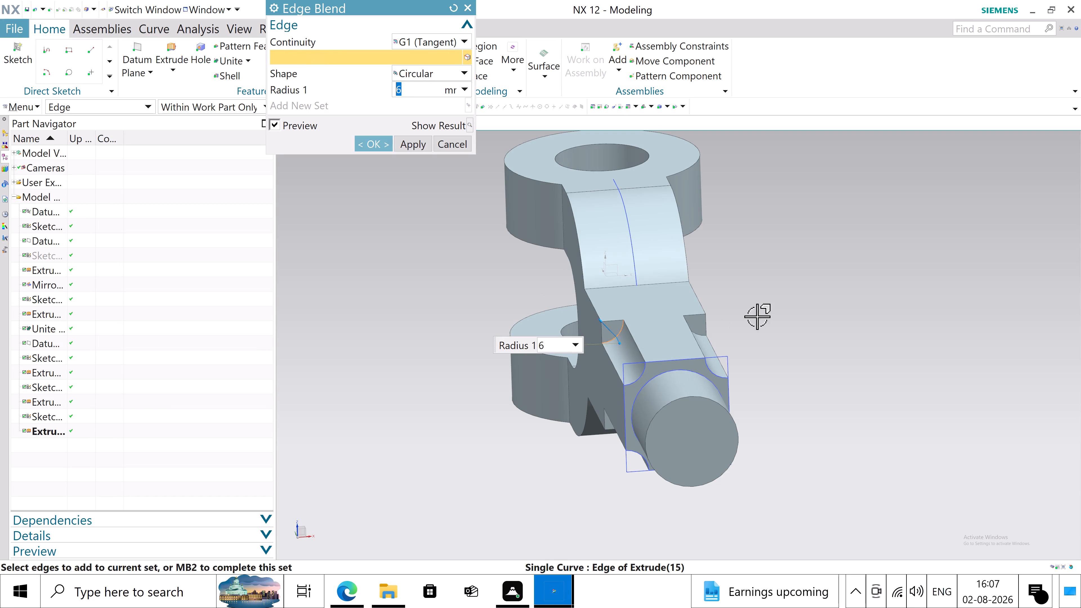
middle_click_drag(775, 304, 731, 301)
middle_click_drag(742, 290, 713, 289)
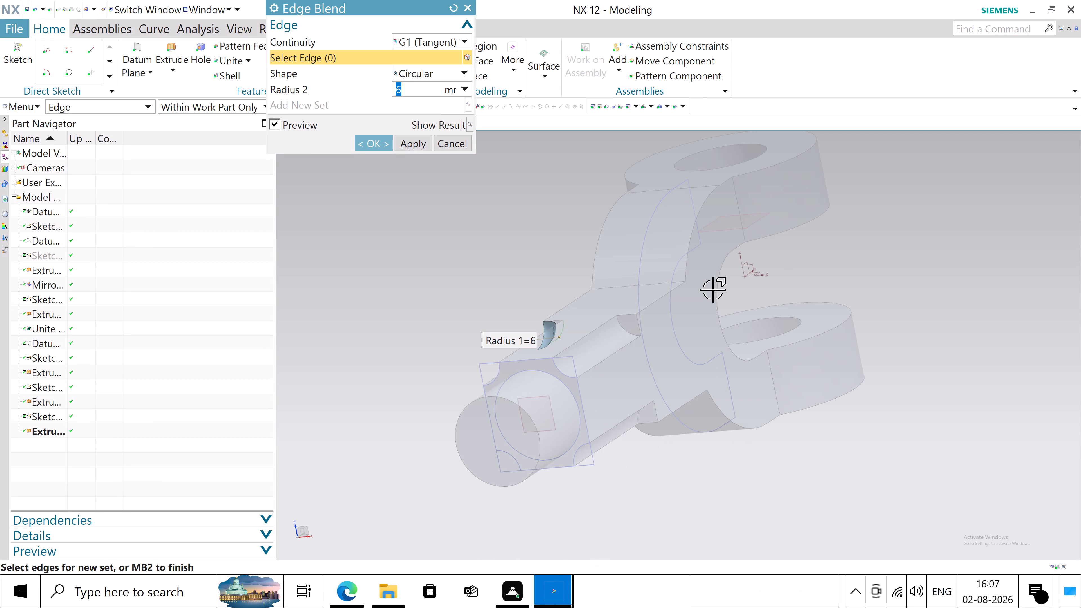
left_click(624, 327)
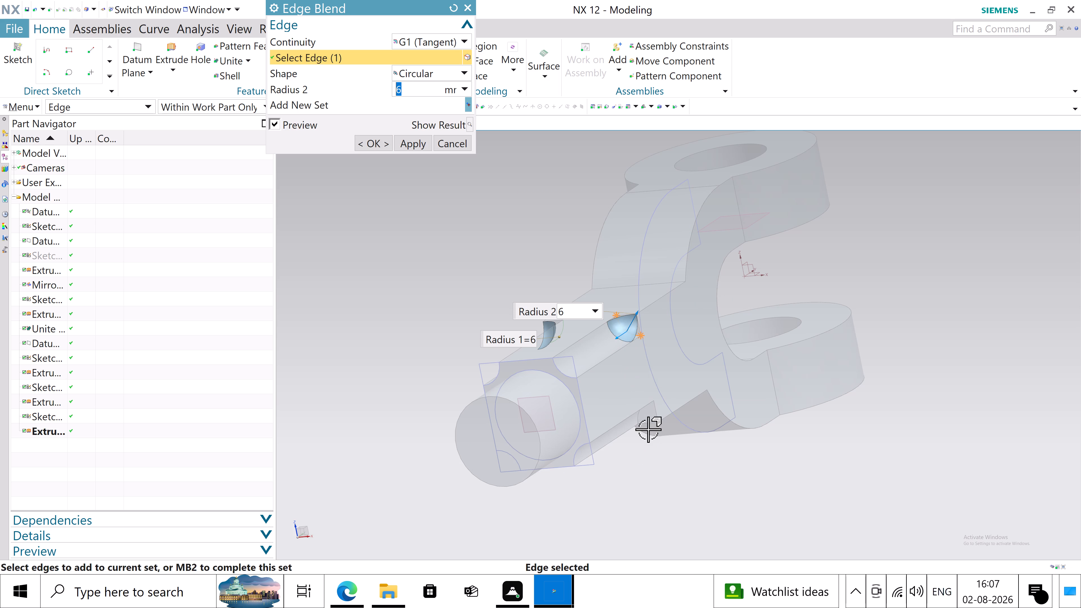
middle_click_drag(648, 429, 653, 392)
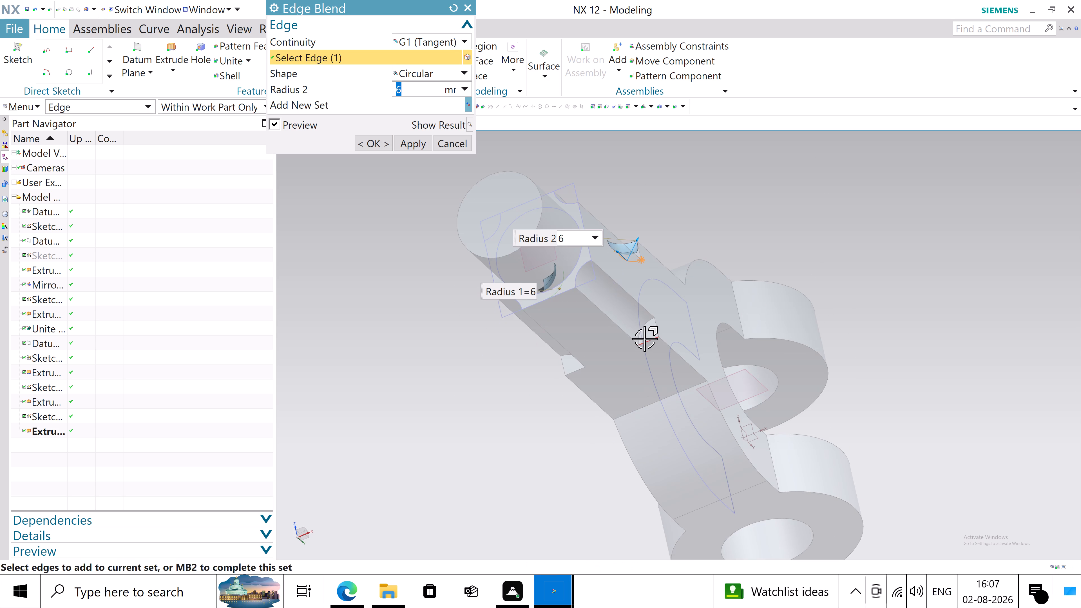
left_click(643, 331)
middle_click_drag(497, 396, 537, 403)
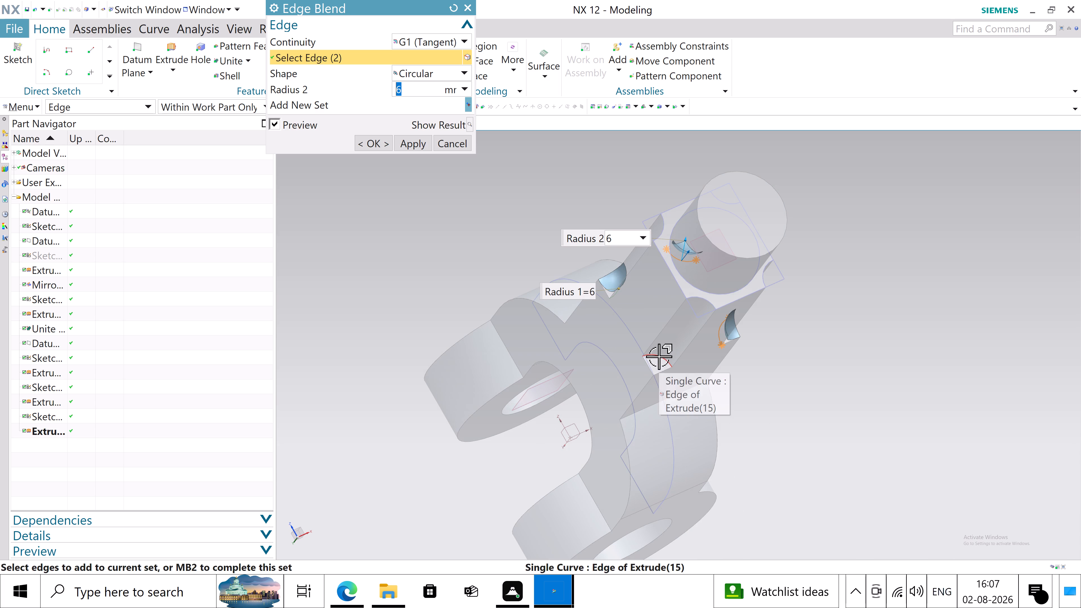
left_click(659, 356)
middle_click_drag(821, 354, 782, 392)
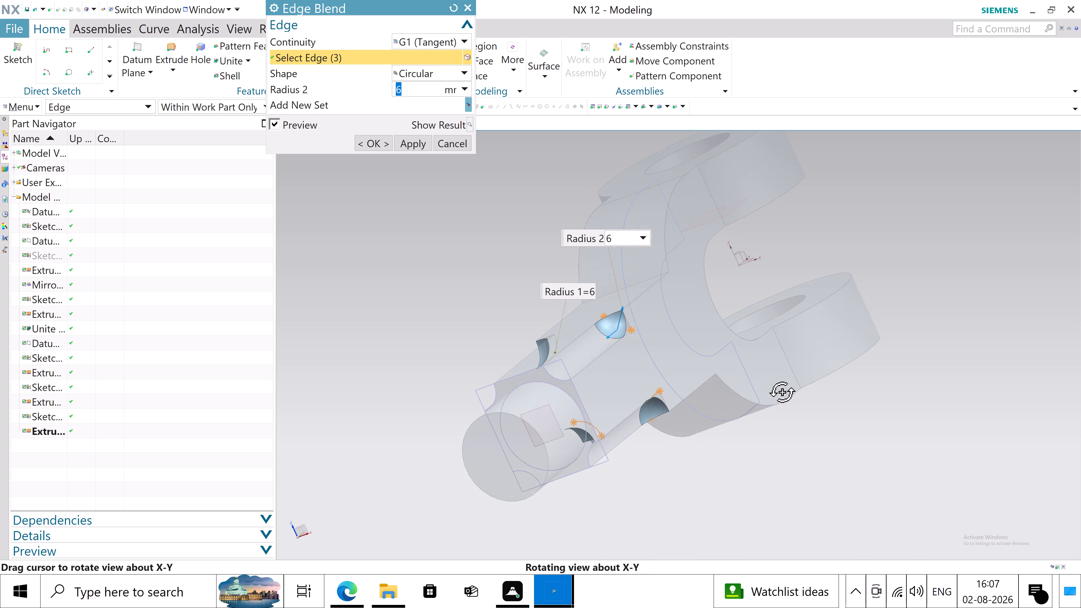
middle_click_drag(782, 392, 743, 382)
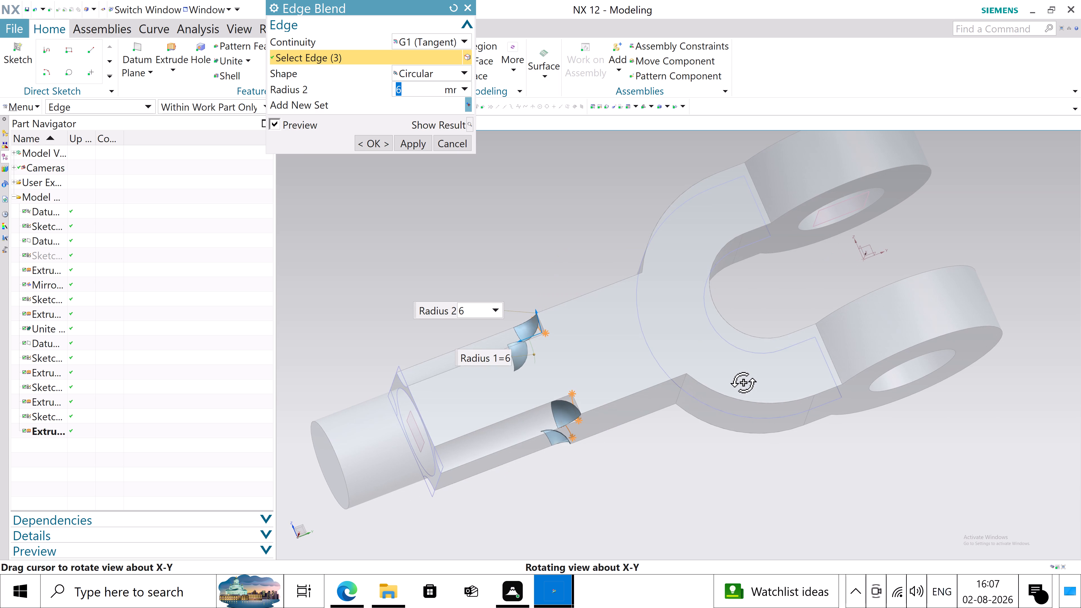
middle_click_drag(743, 382, 753, 392)
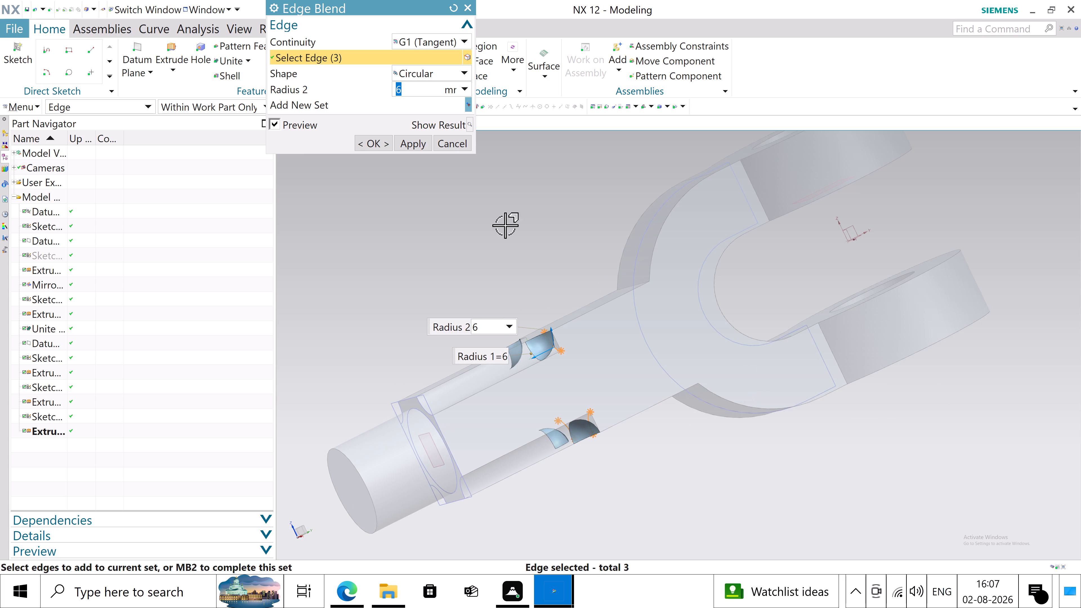
left_click(371, 149)
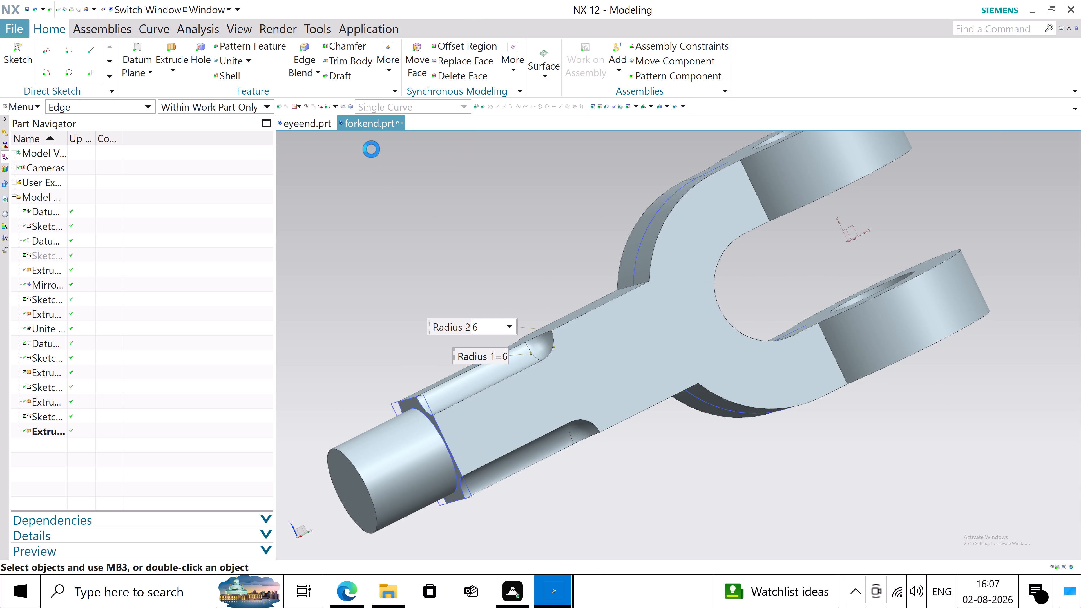
Edit the edge blend to add a 20 mm radius set on both edges where the shank meets the curved fork arms.
middle_click_drag(466, 309, 493, 367)
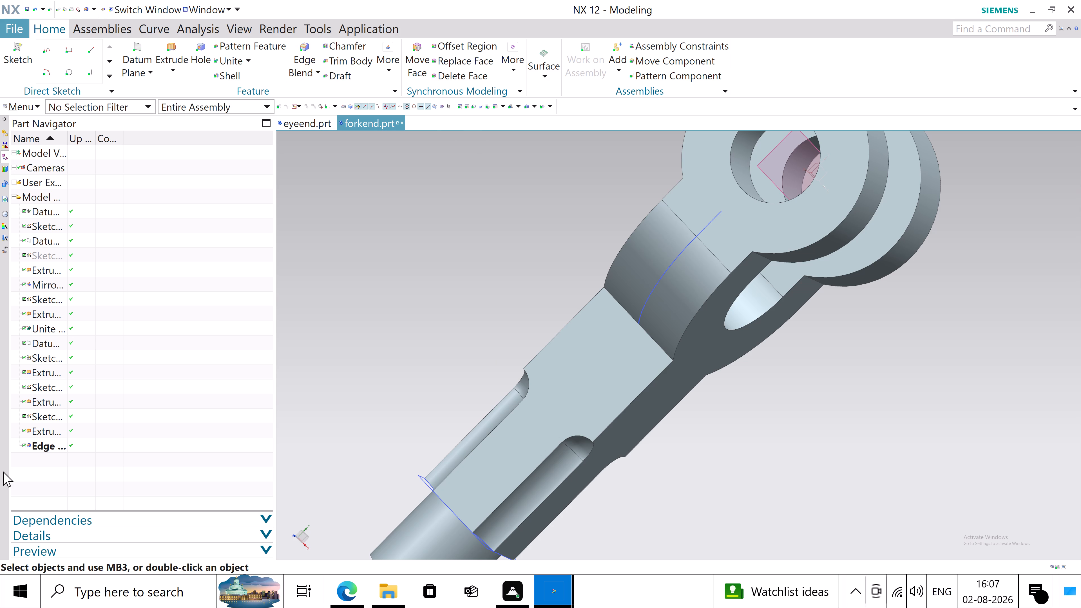
left_click(51, 450)
right_click(51, 450)
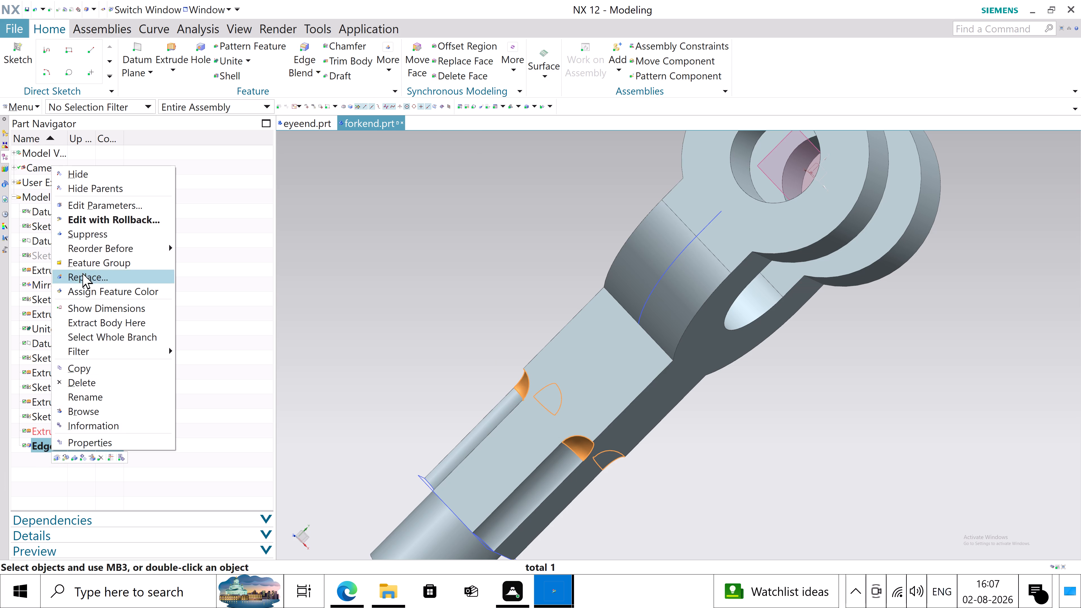
left_click(103, 220)
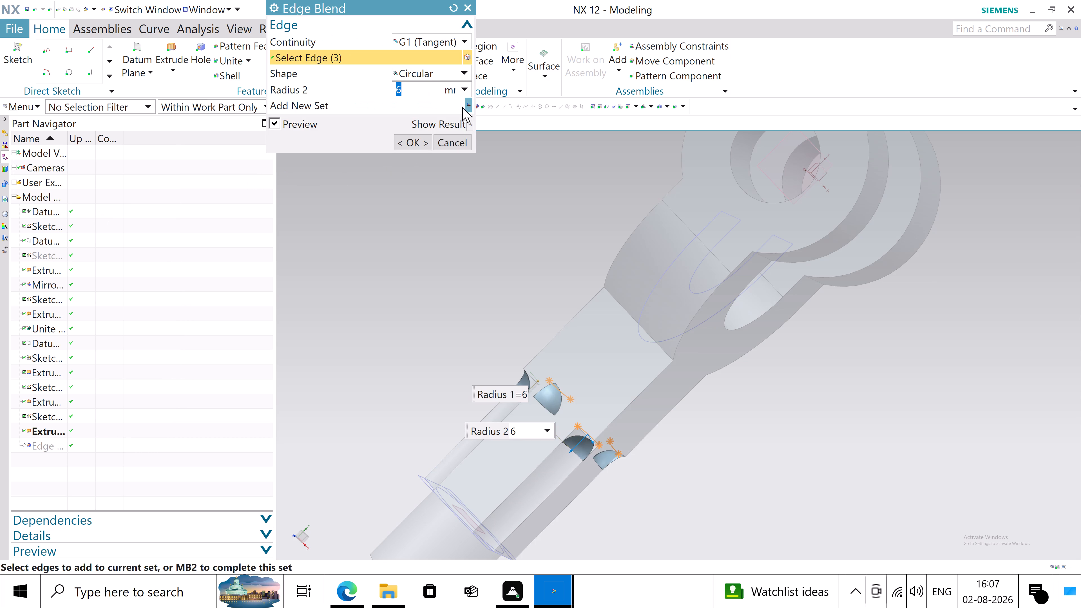
left_click(466, 104)
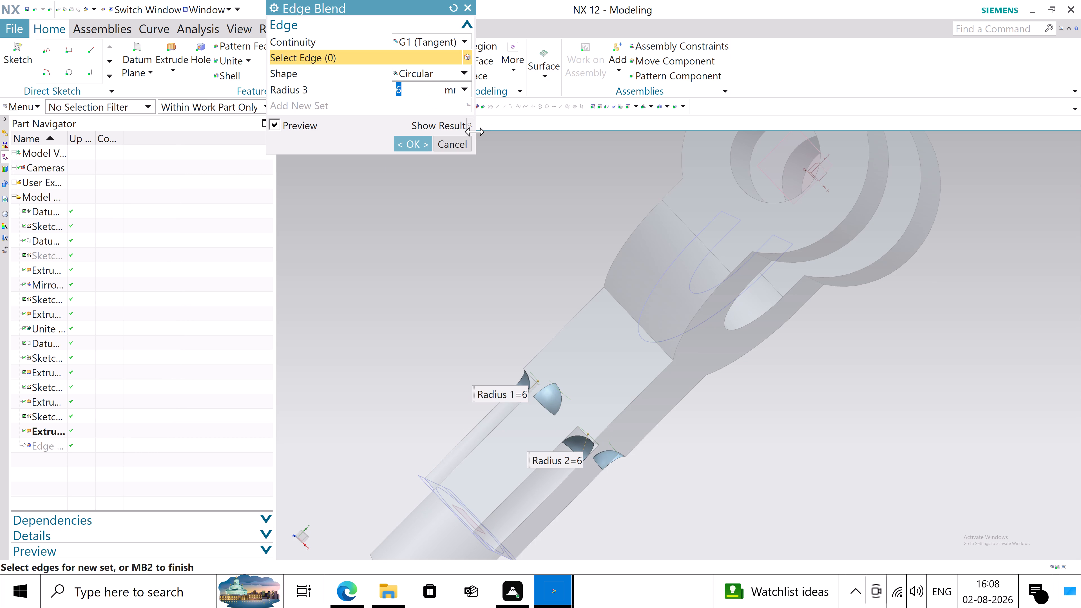
type("20")
key("Return")
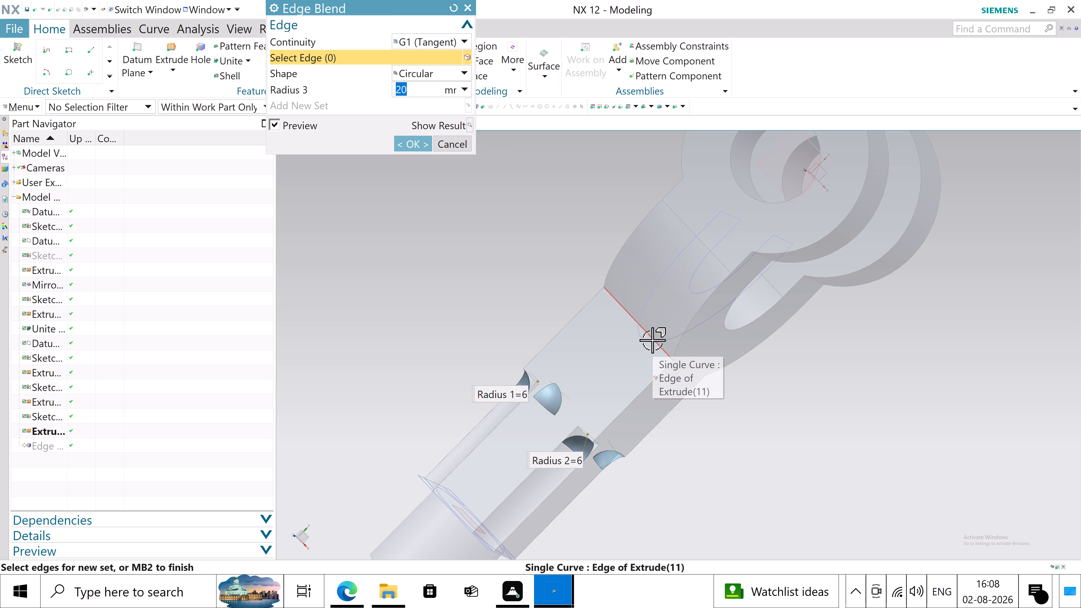
left_click(652, 340)
middle_click_drag(770, 441, 732, 340)
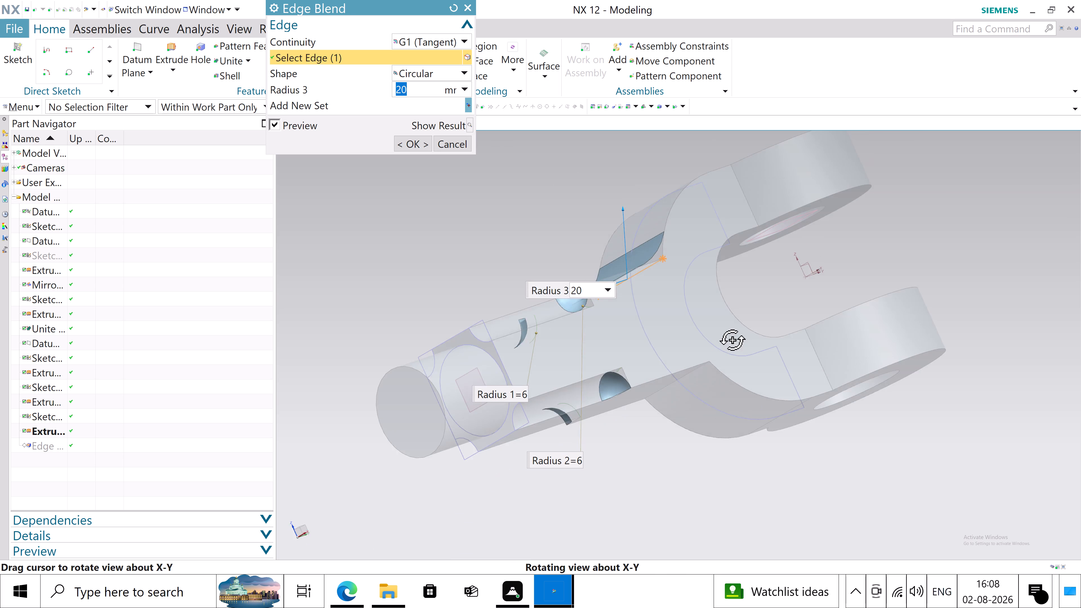
middle_click_drag(732, 340, 718, 306)
middle_click_drag(754, 265, 780, 284)
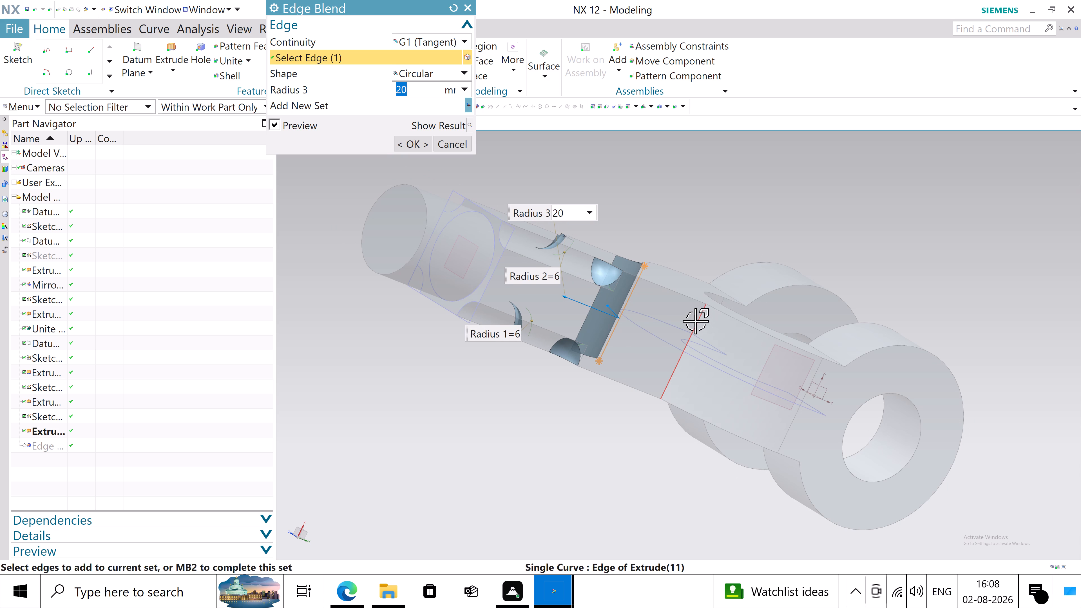
left_click(695, 321)
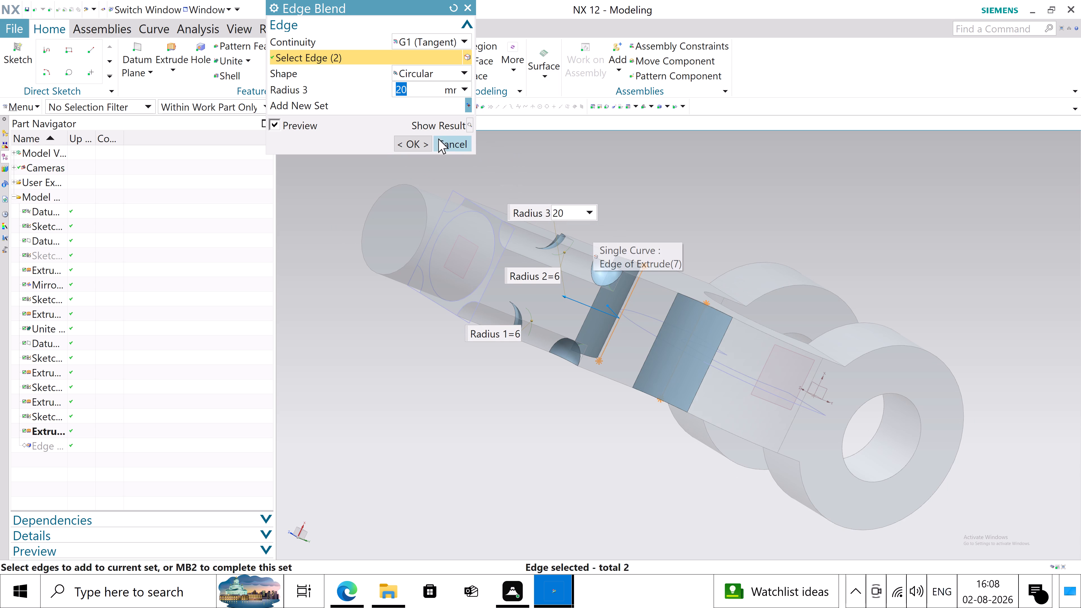
left_click(425, 144)
Save the forkend part.
middle_click_drag(436, 348, 436, 350)
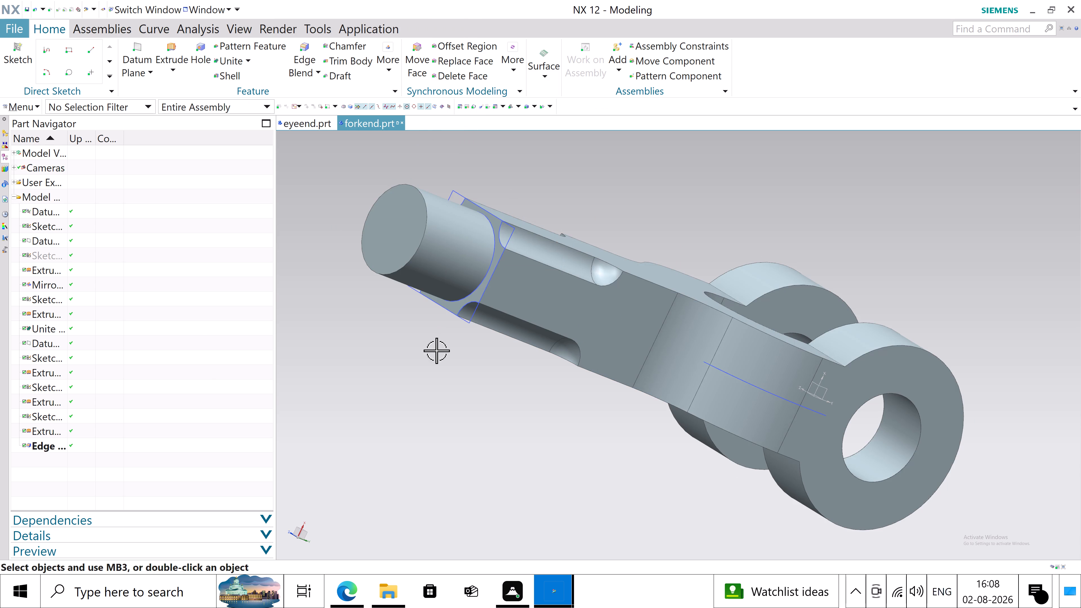
middle_click_drag(436, 350, 447, 400)
scroll(729, 401, "down", 5)
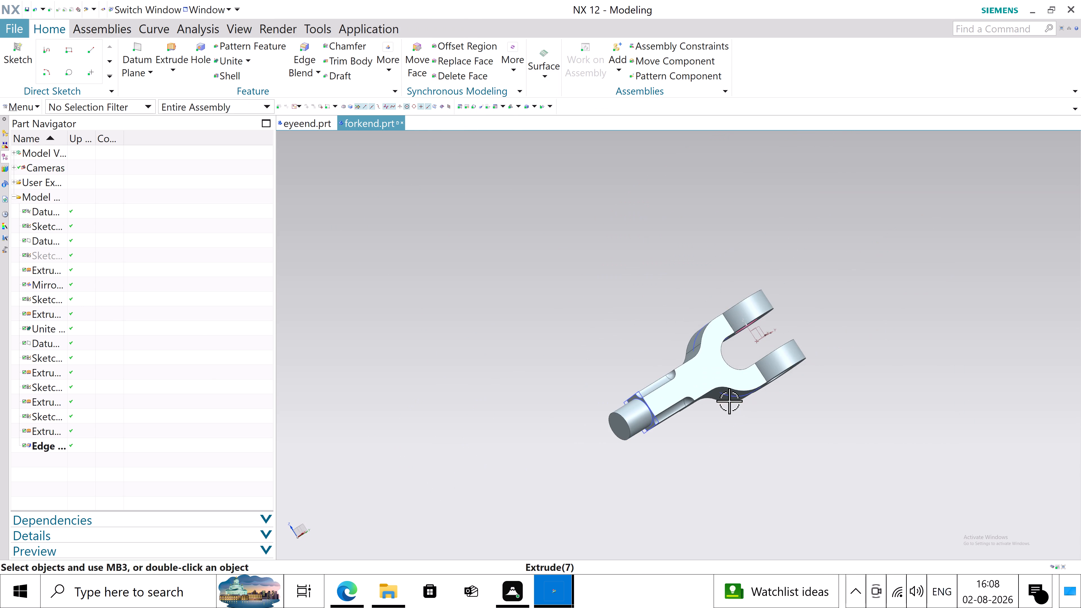
middle_click_drag(608, 328, 649, 348)
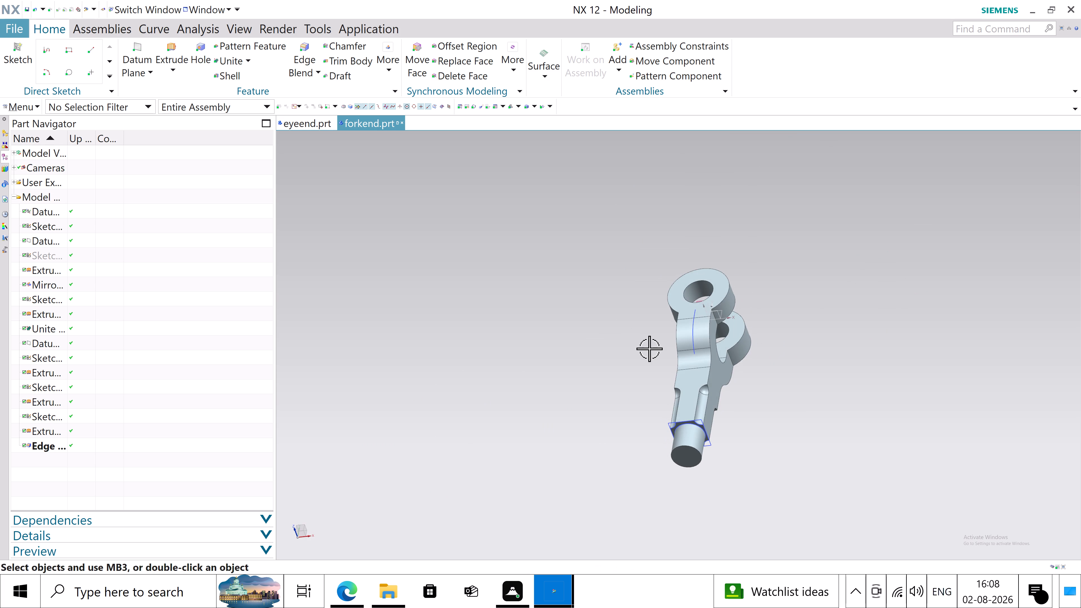
key("ctrl+s")
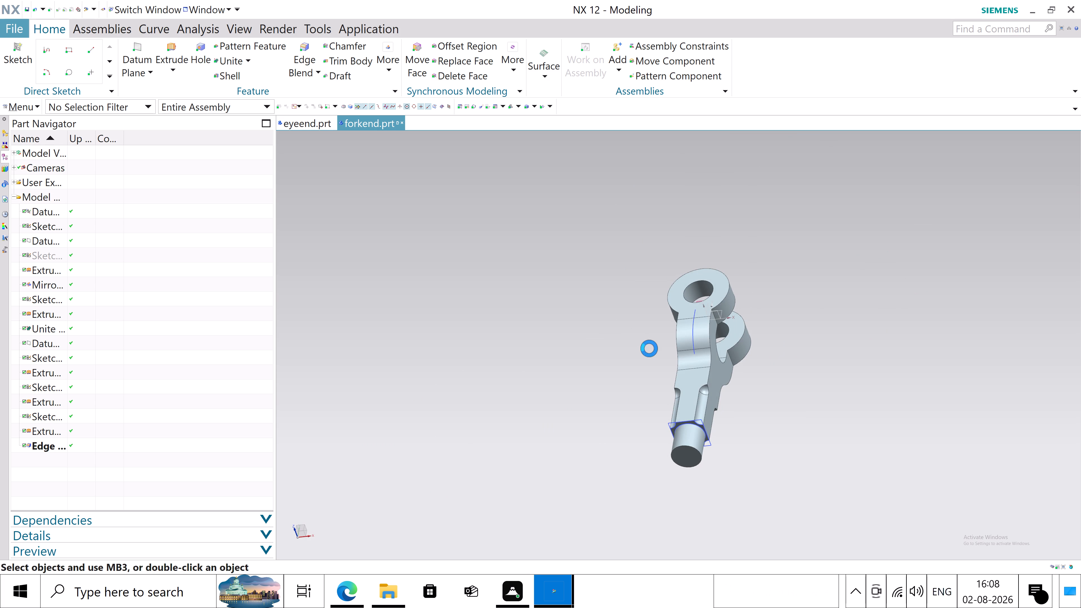
Switch to the eyeend part and close it.
left_click(332, 128)
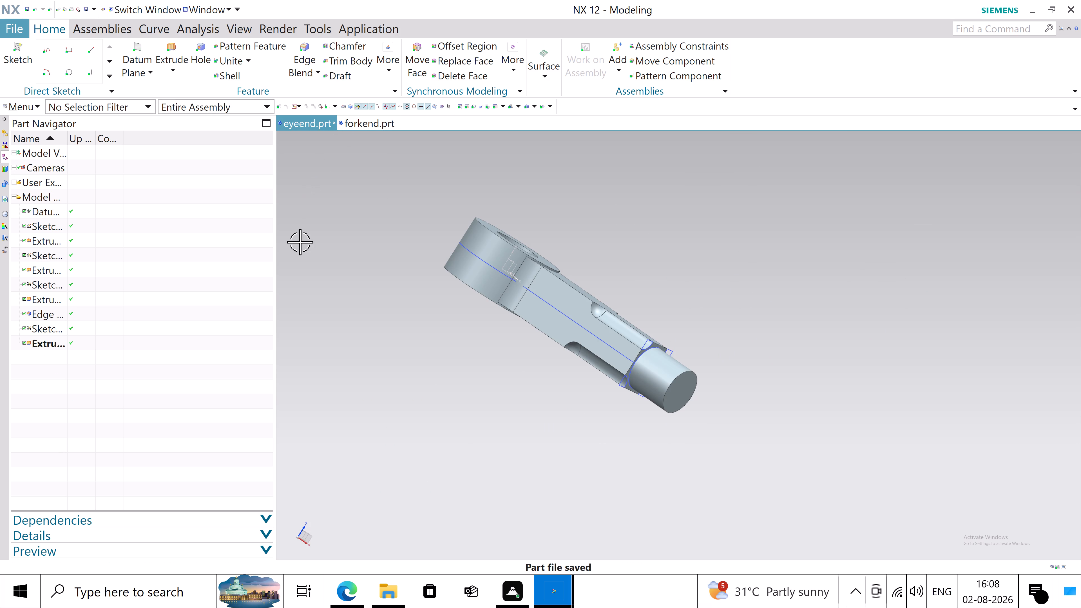
left_click(334, 124)
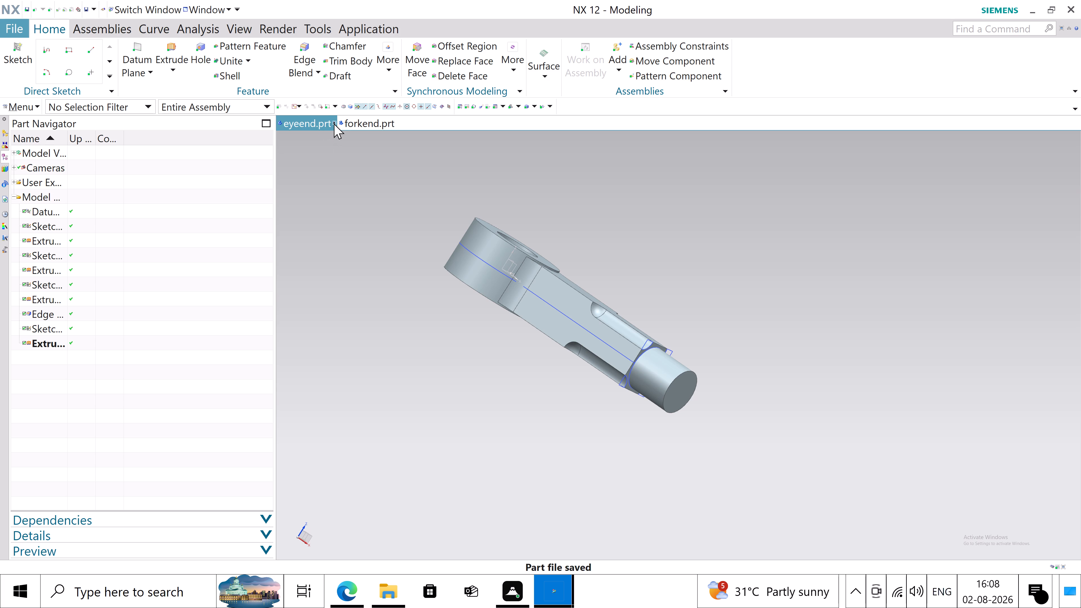
Save a copy of the fork end as STEP file forkendstepfile in the knucklejoint folder.
left_click(10, 30)
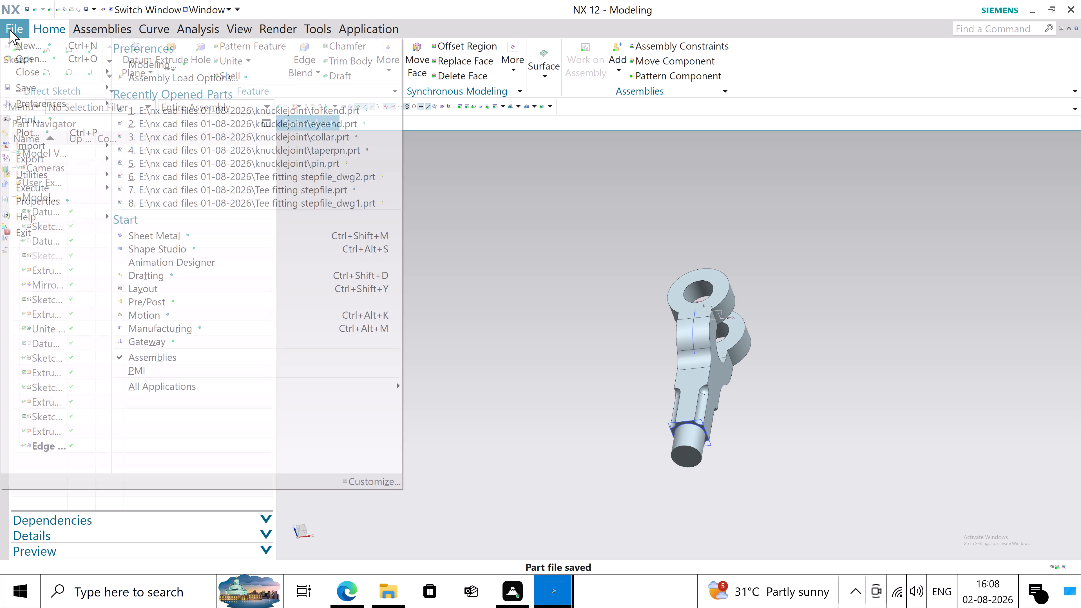
left_click(32, 88)
left_click(168, 136)
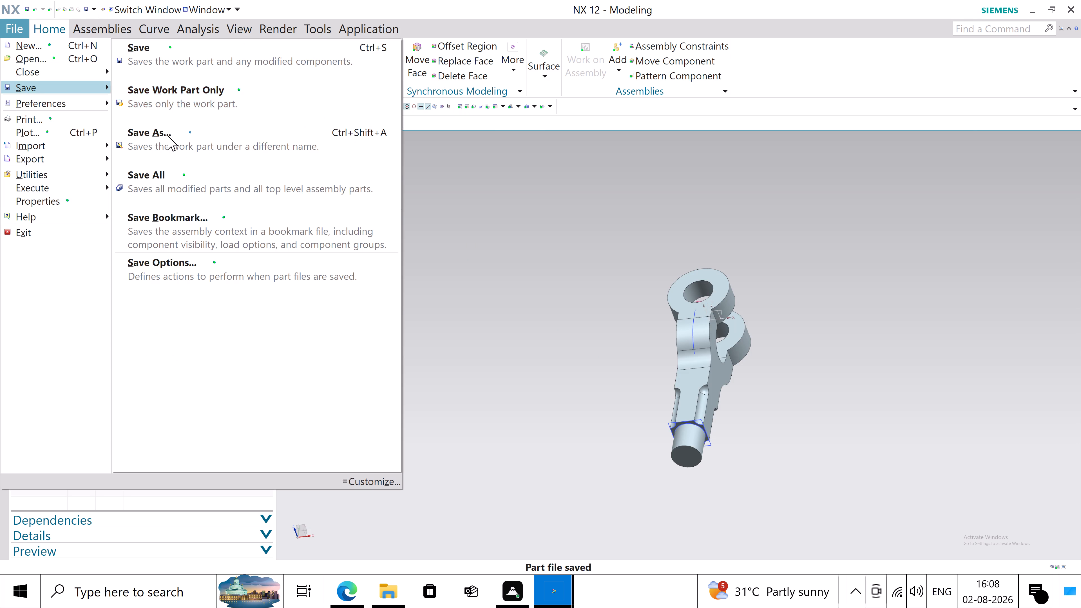
left_click(396, 464)
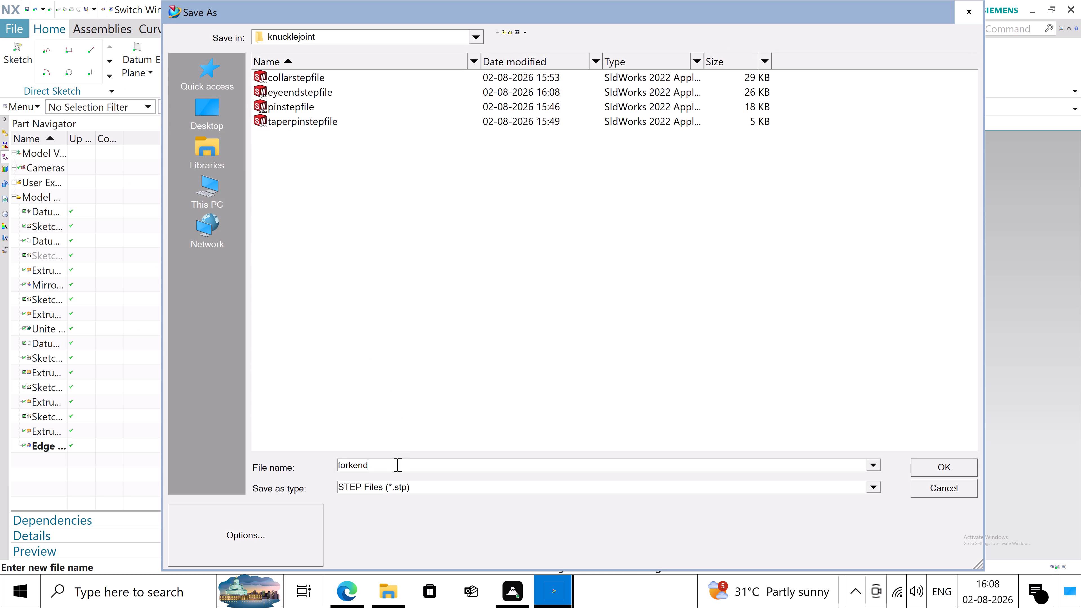
type("stepfile")
key("Return")
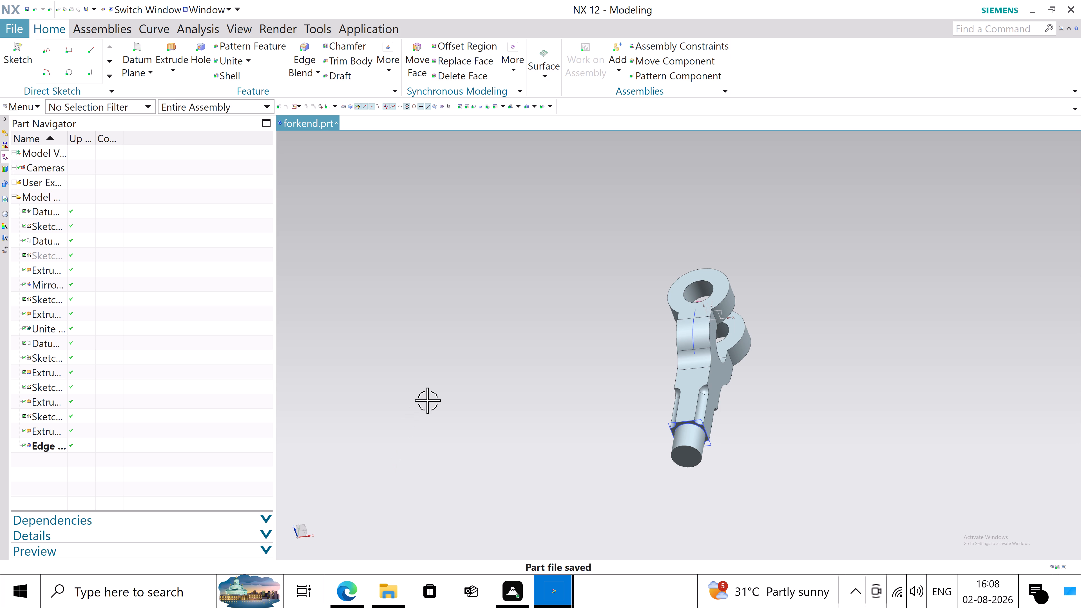
Save the forkend part again and close it.
scroll(499, 267, "down", 1)
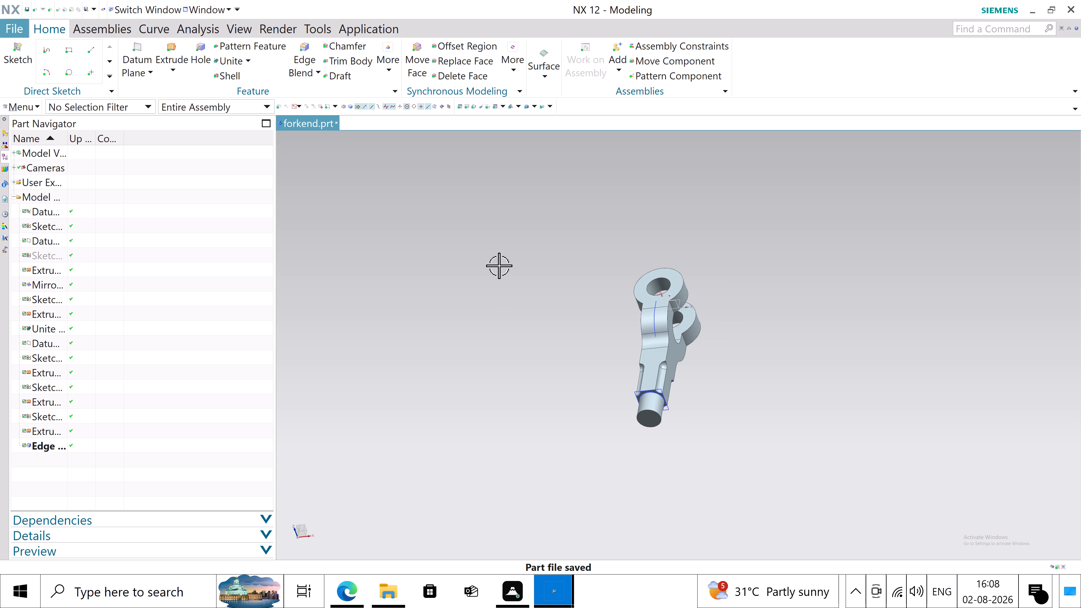
middle_click_drag(496, 262, 542, 243)
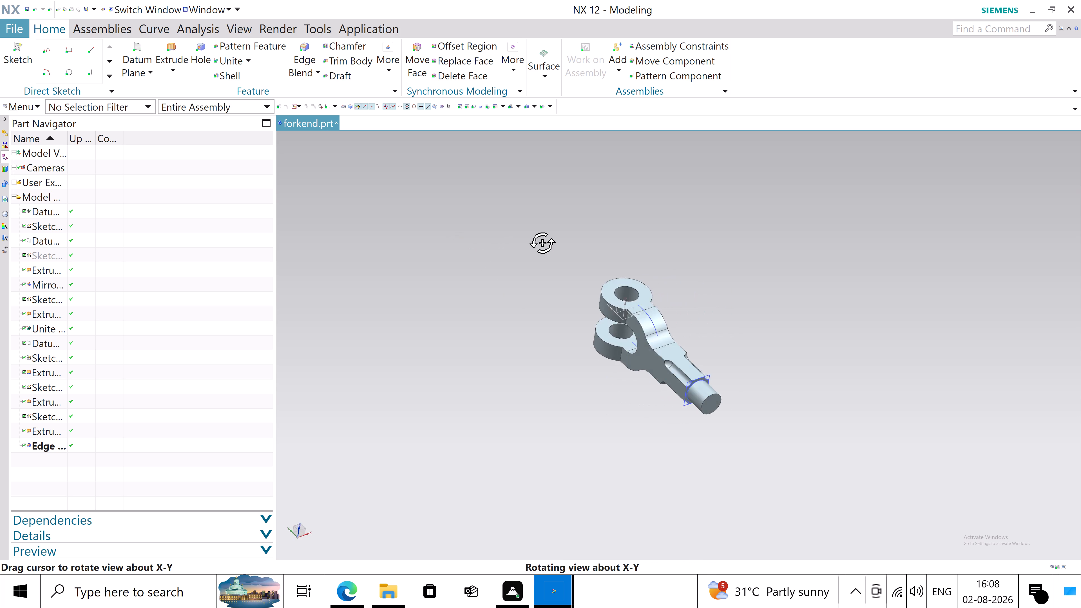
middle_click_drag(542, 243, 554, 241)
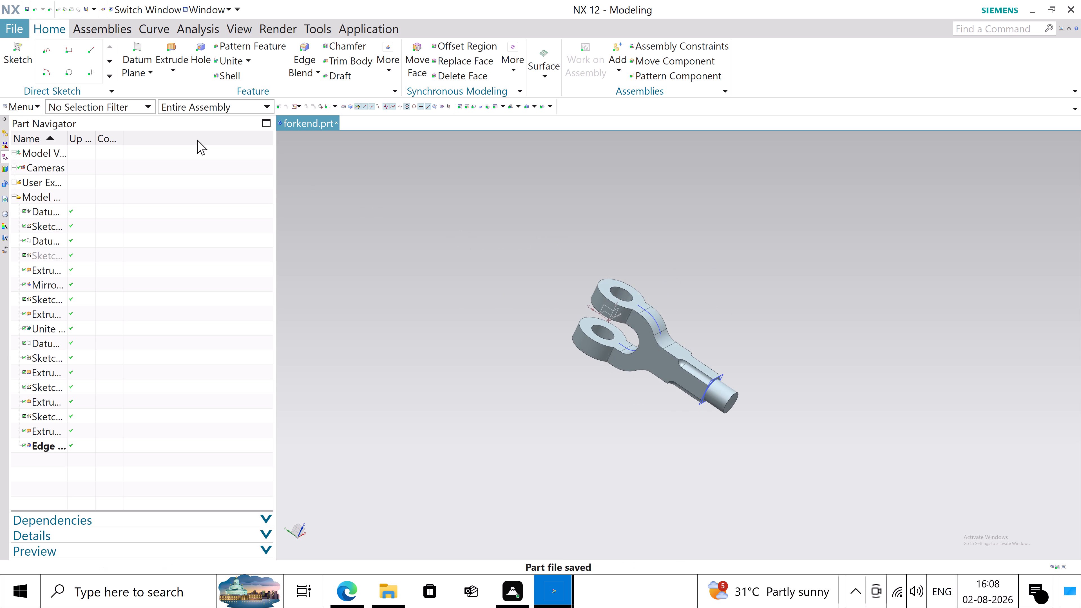
key("ctrl+s")
left_click(336, 122)
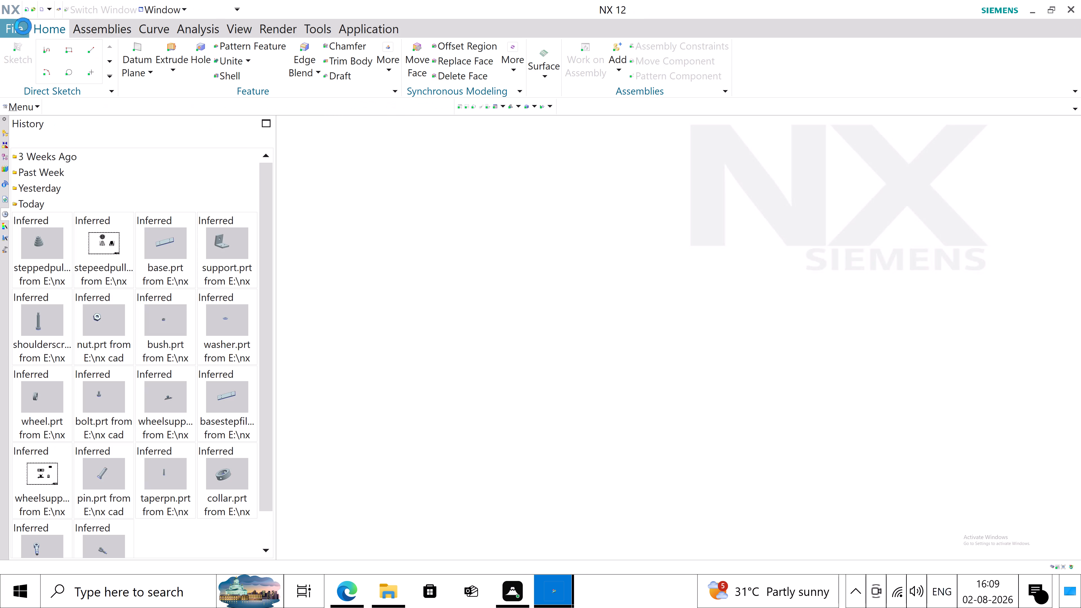
Start a new file to bring up the template choices.
left_click(17, 26)
left_click(28, 45)
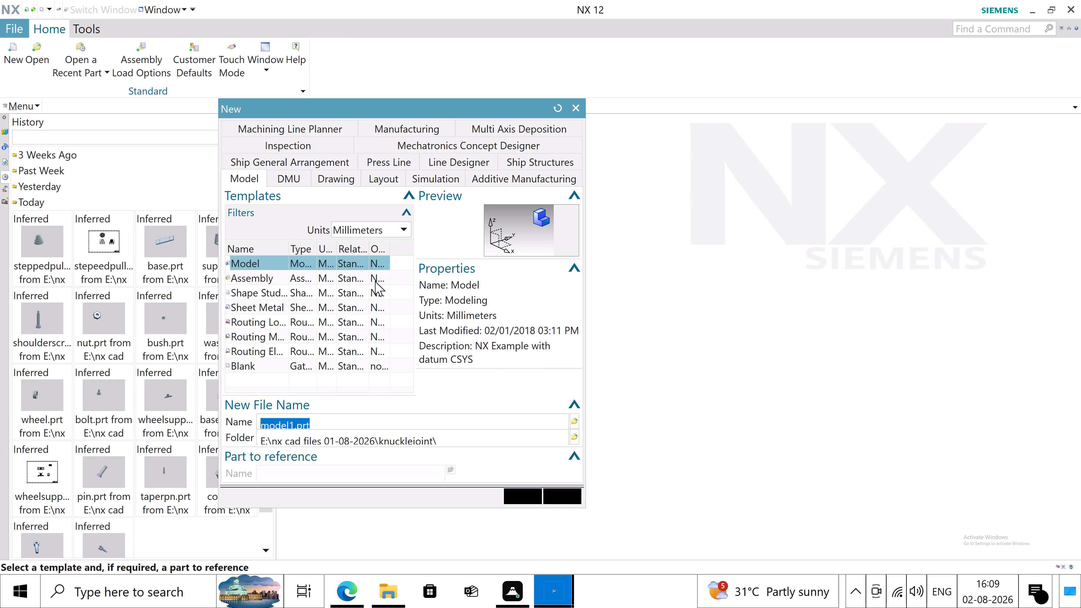
Switch to the Windows date and time settings, synchronize the system clock, and close the settings.
left_click(158, 606)
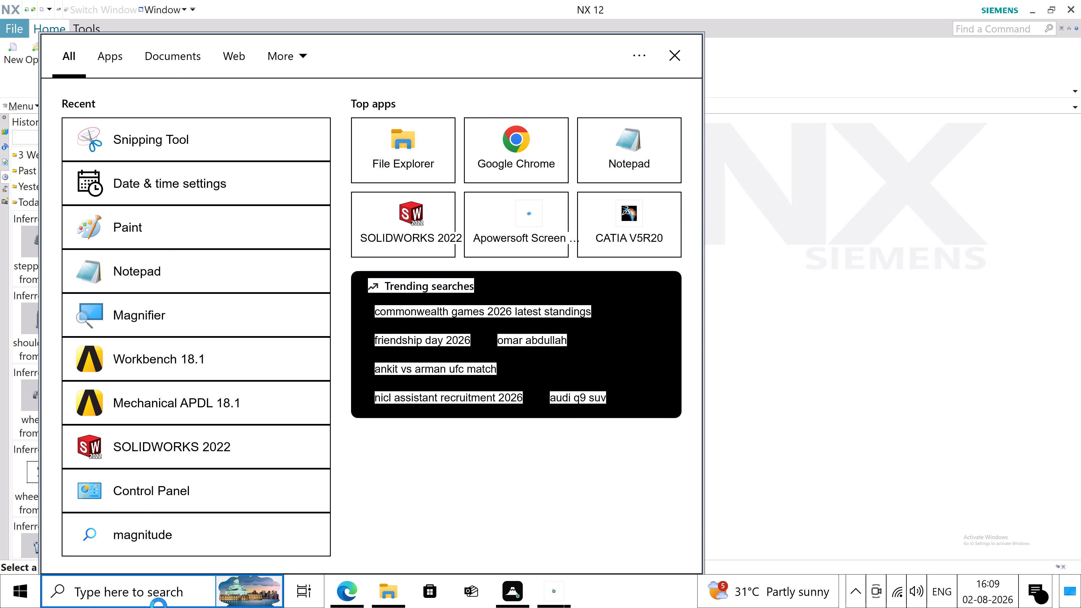
type("date")
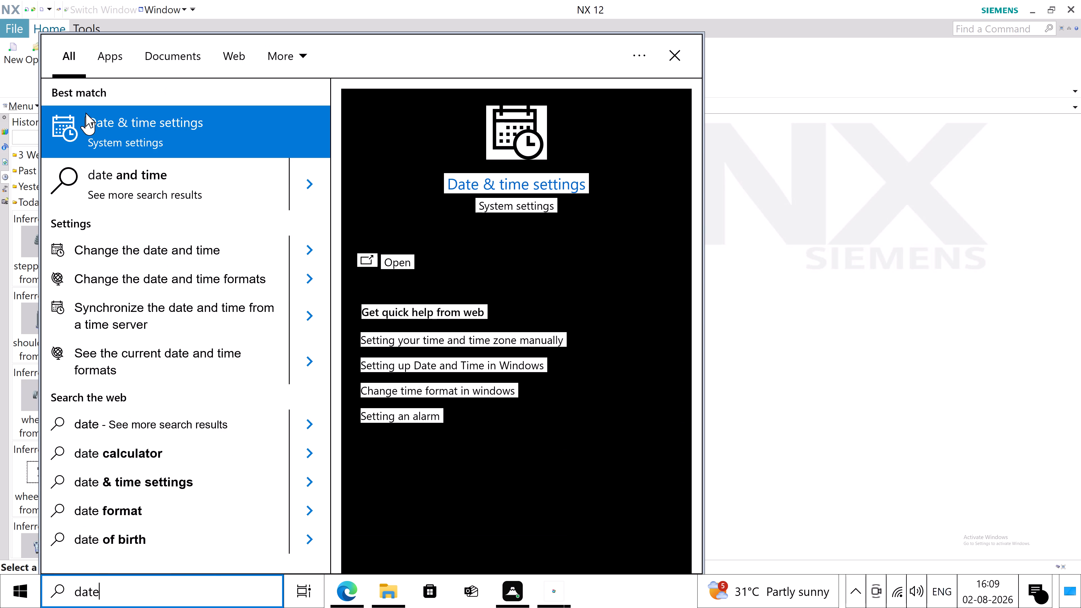
left_click(133, 134)
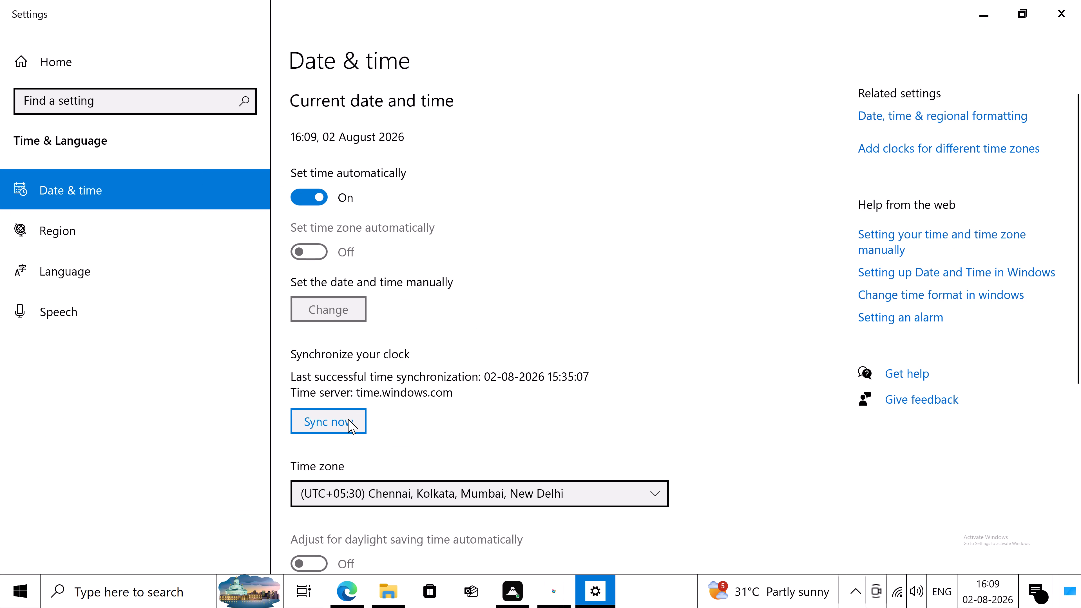
left_click(348, 419)
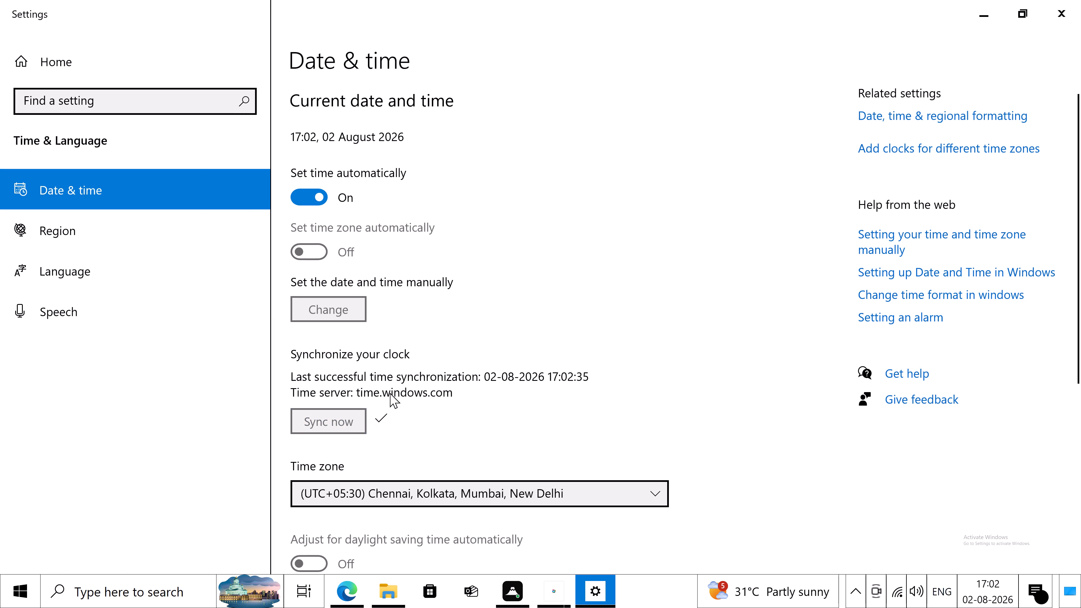
left_click(1059, 10)
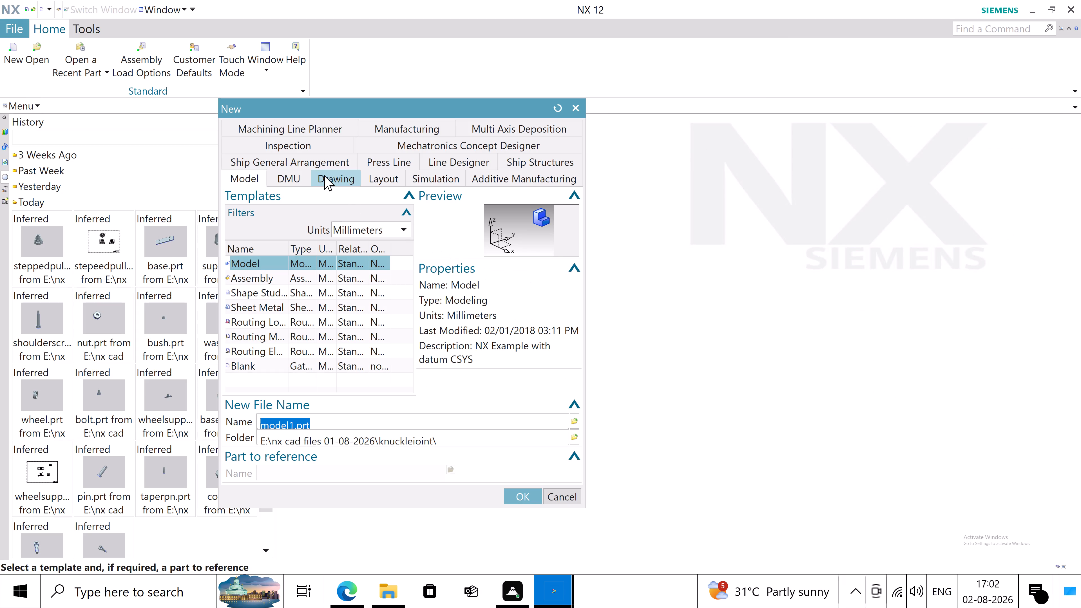
Create a new millimetre file from the Assembly template, named knucklejoint, in the knucklejoint folder.
left_click(258, 277)
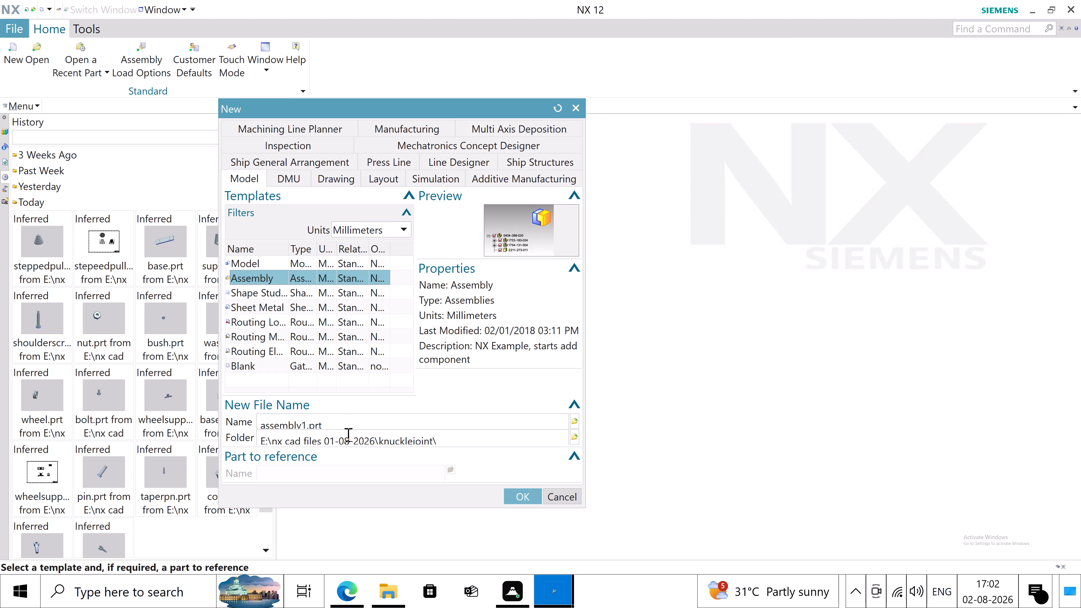
left_click_drag(337, 420, 151, 424)
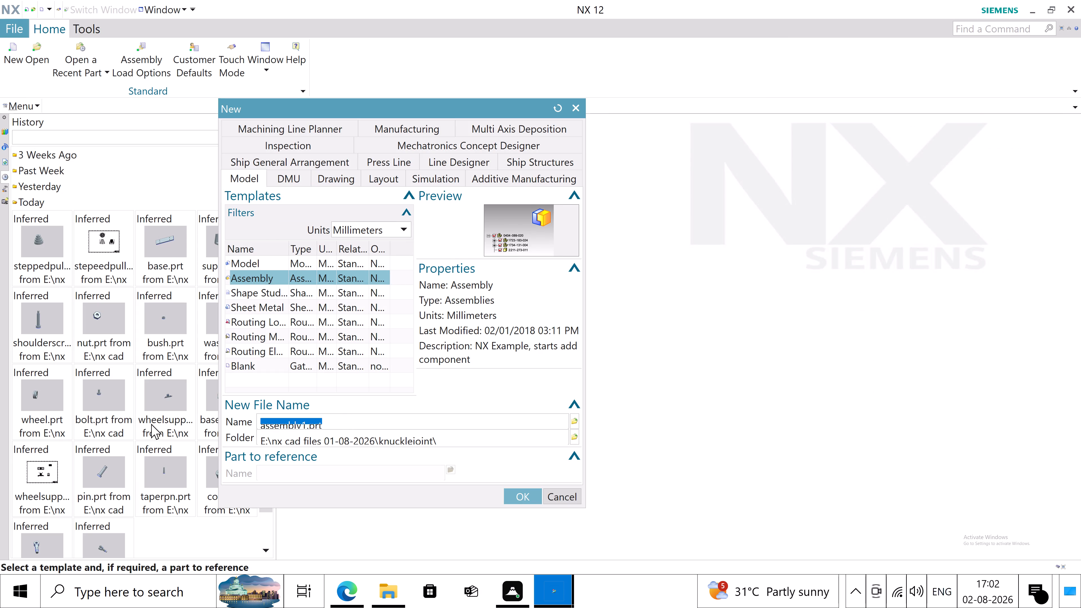
type("knuckle")
type("joint")
key("Return")
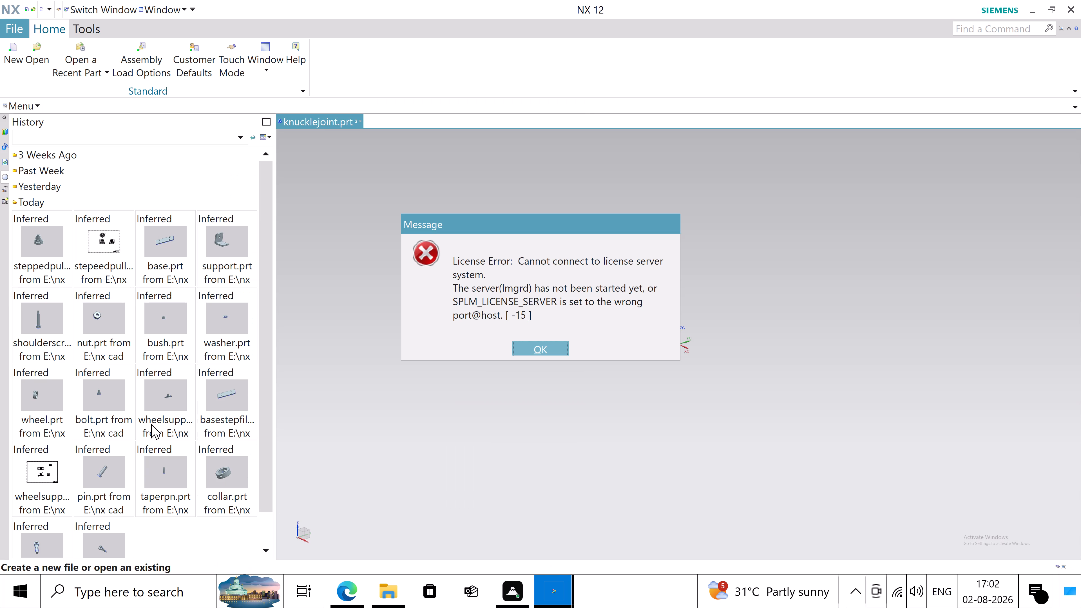
left_click(538, 346)
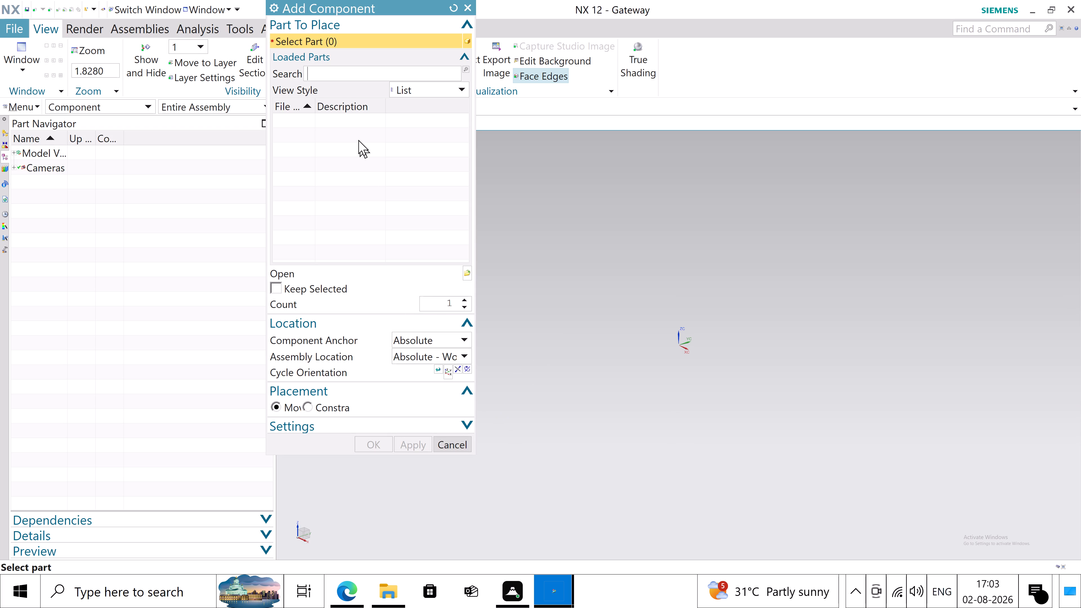
Add the forkend part as the first component at the absolute origin and give it a Fix constraint.
left_click(466, 271)
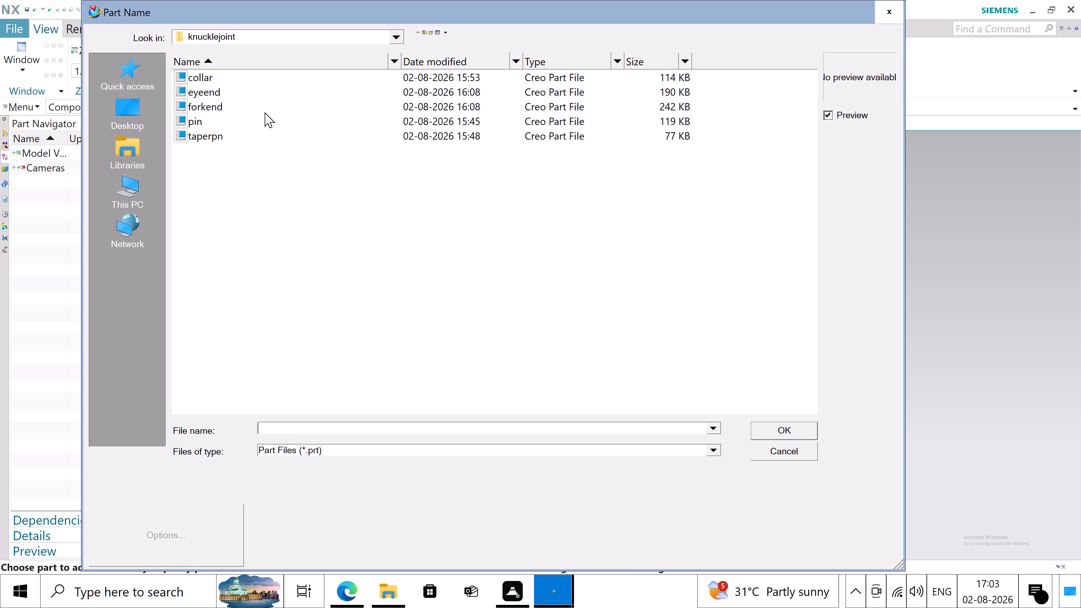
left_click(212, 104)
left_click(780, 437)
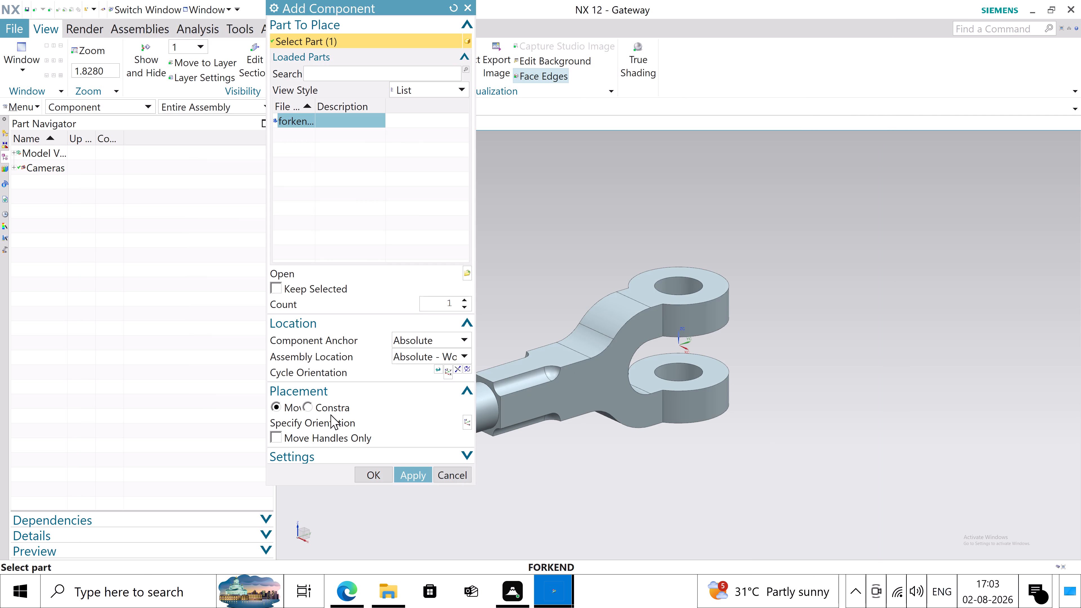
left_click(330, 425)
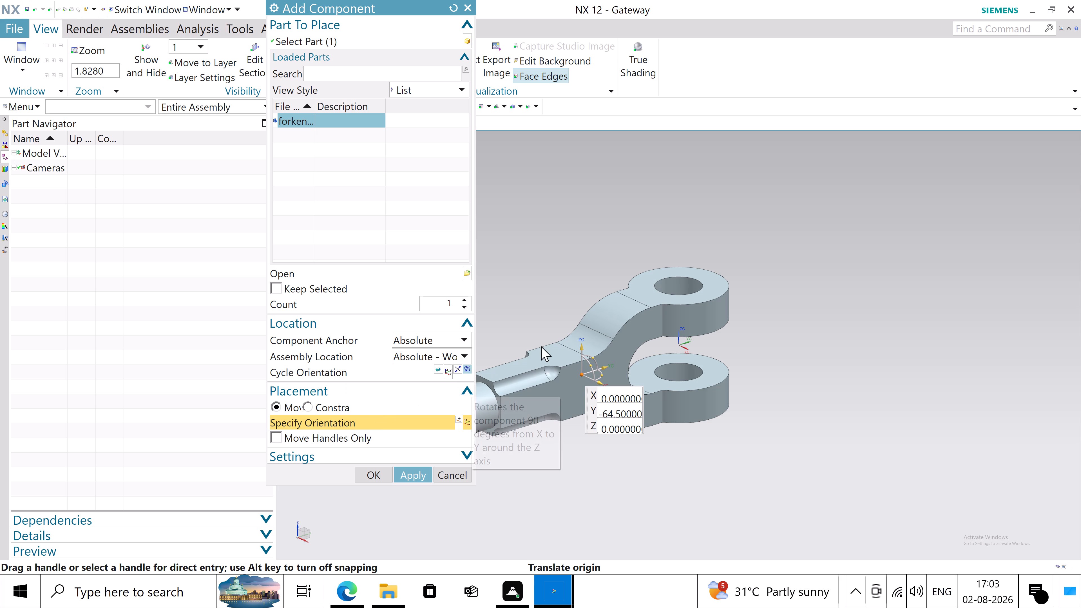
left_click(376, 472)
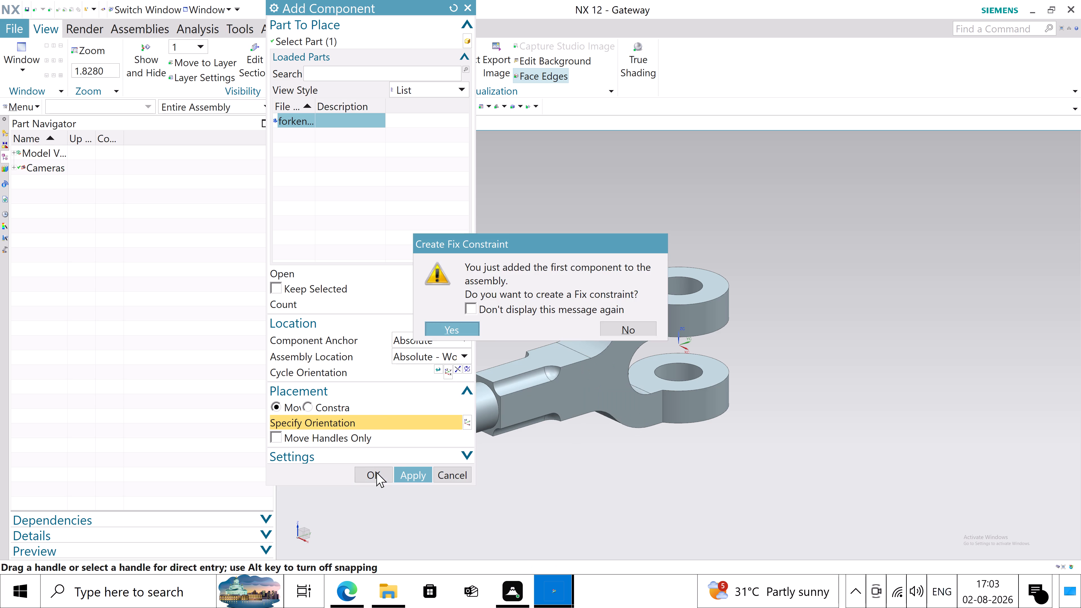
left_click(457, 323)
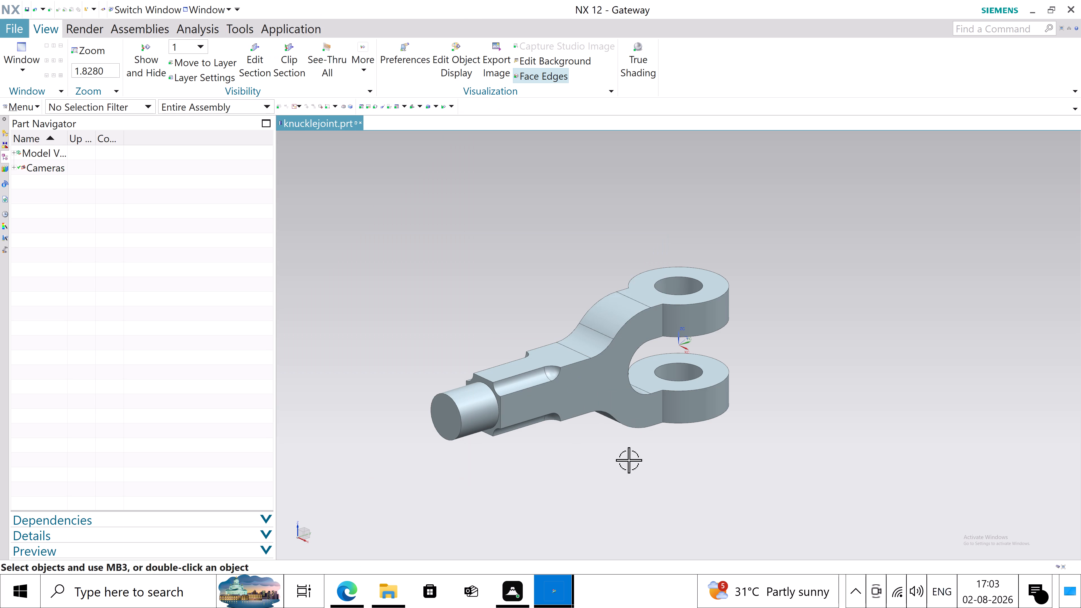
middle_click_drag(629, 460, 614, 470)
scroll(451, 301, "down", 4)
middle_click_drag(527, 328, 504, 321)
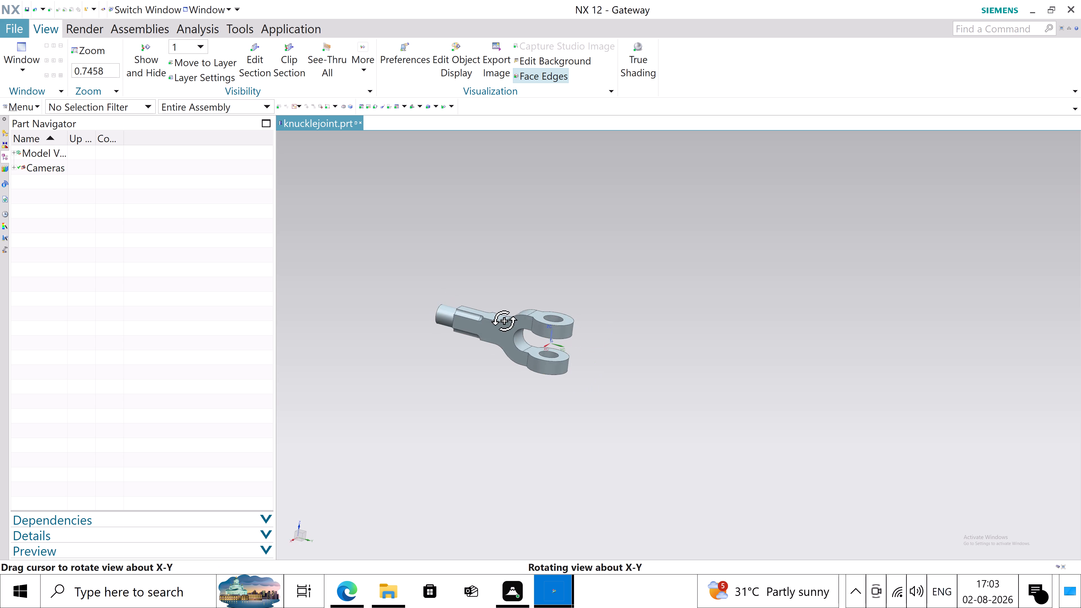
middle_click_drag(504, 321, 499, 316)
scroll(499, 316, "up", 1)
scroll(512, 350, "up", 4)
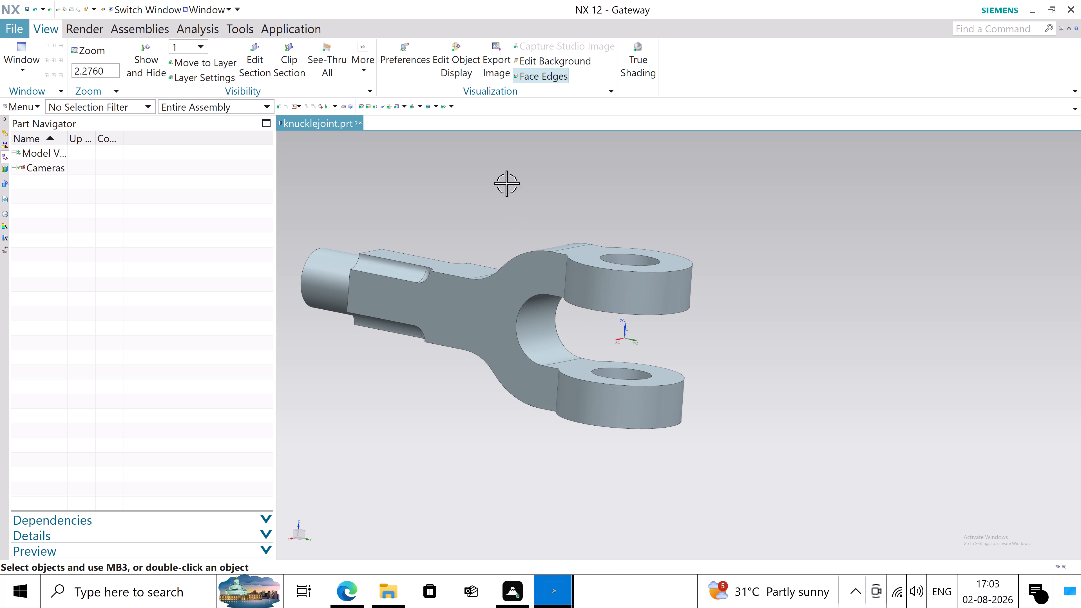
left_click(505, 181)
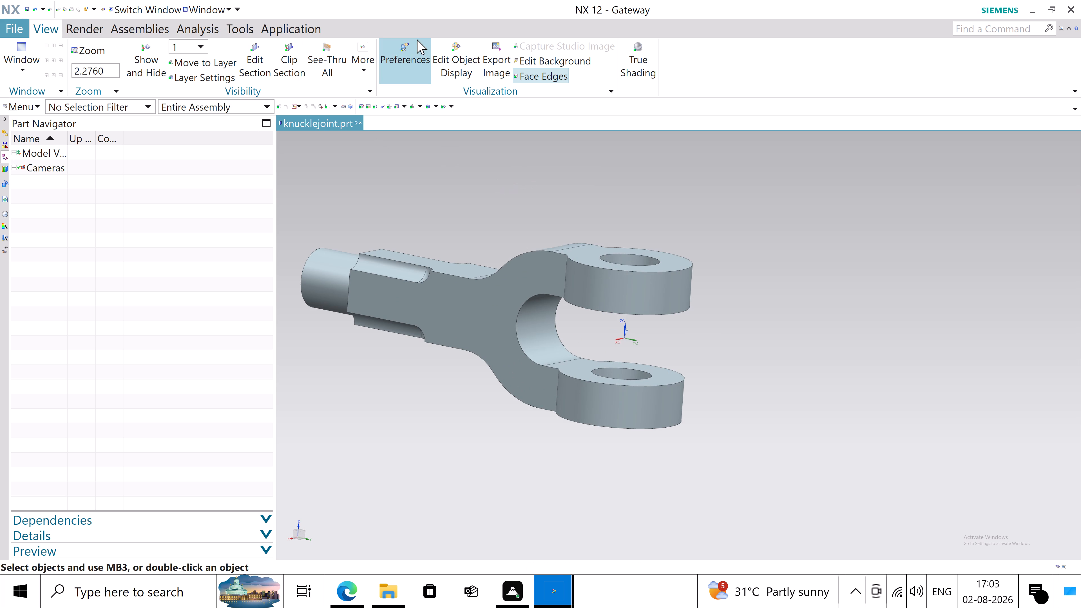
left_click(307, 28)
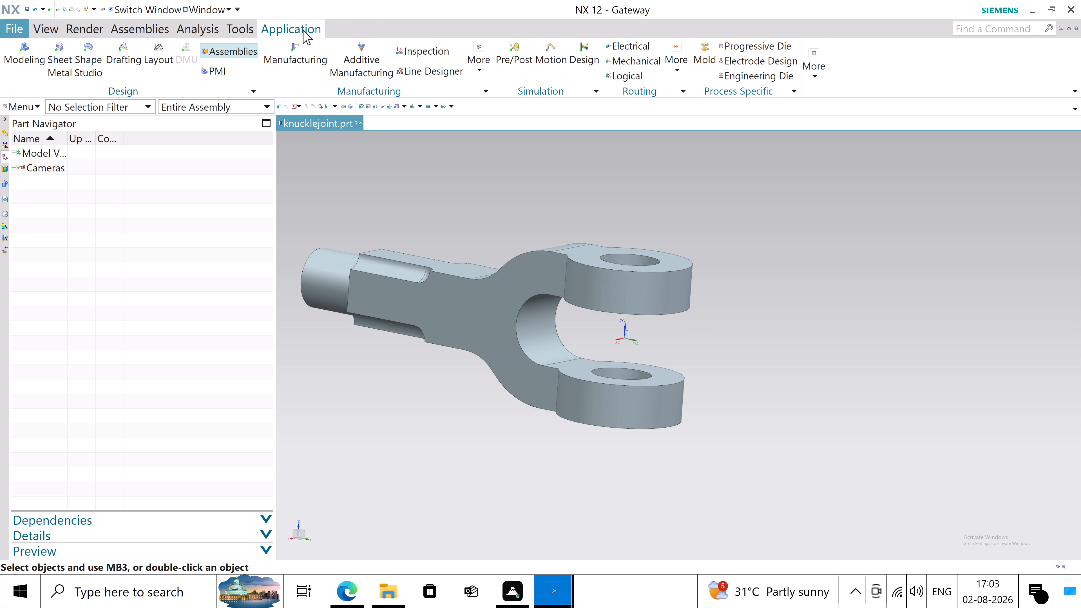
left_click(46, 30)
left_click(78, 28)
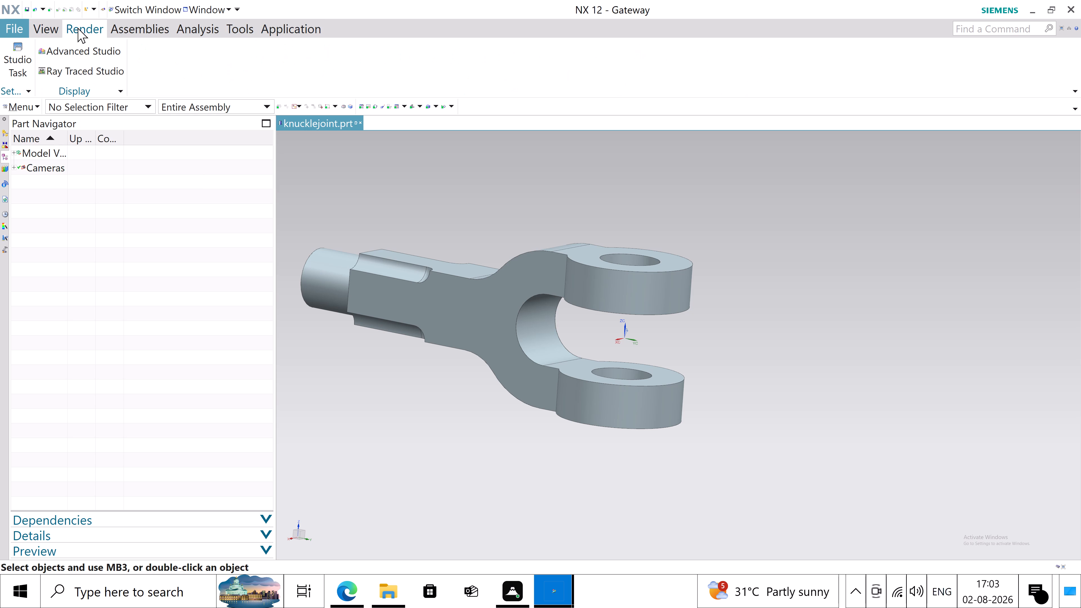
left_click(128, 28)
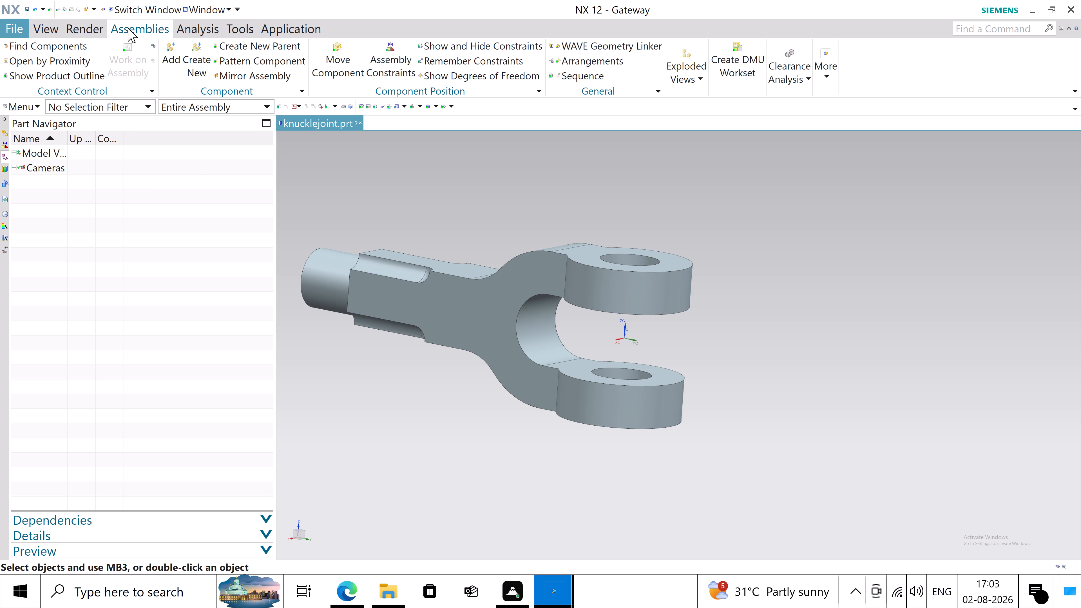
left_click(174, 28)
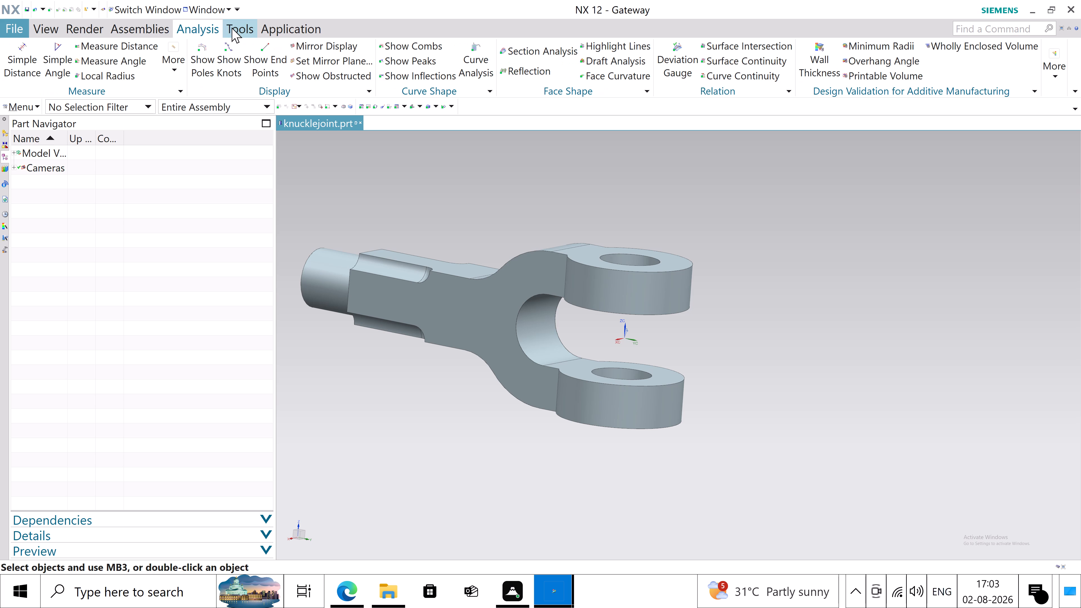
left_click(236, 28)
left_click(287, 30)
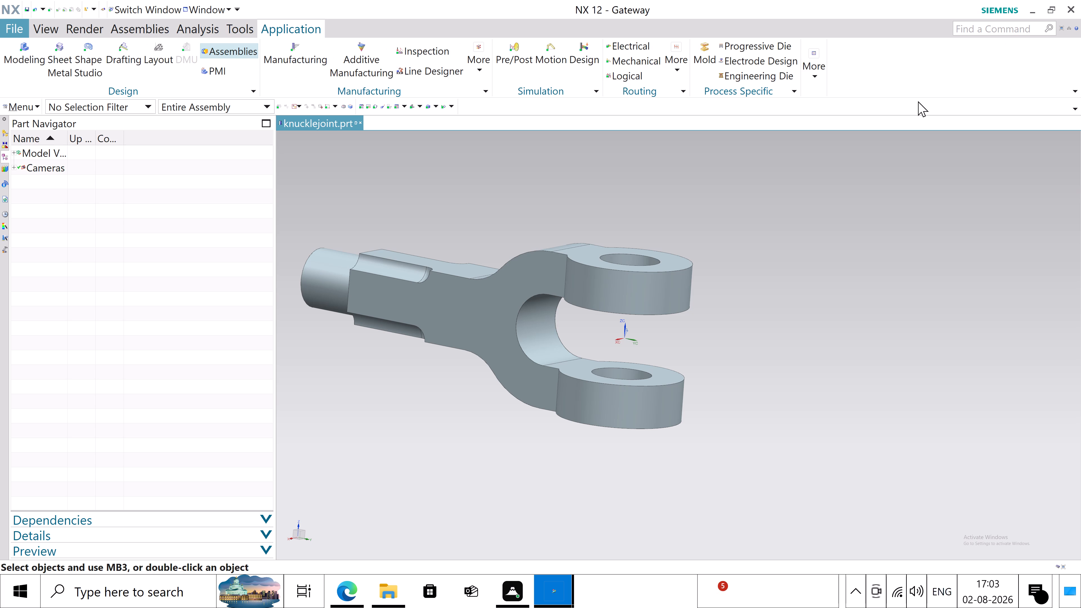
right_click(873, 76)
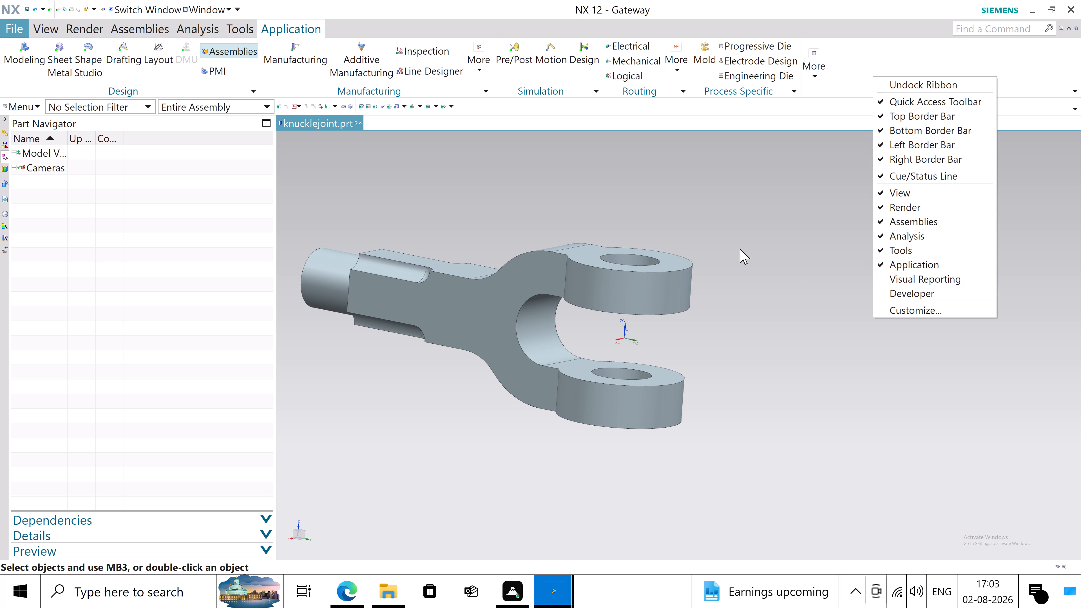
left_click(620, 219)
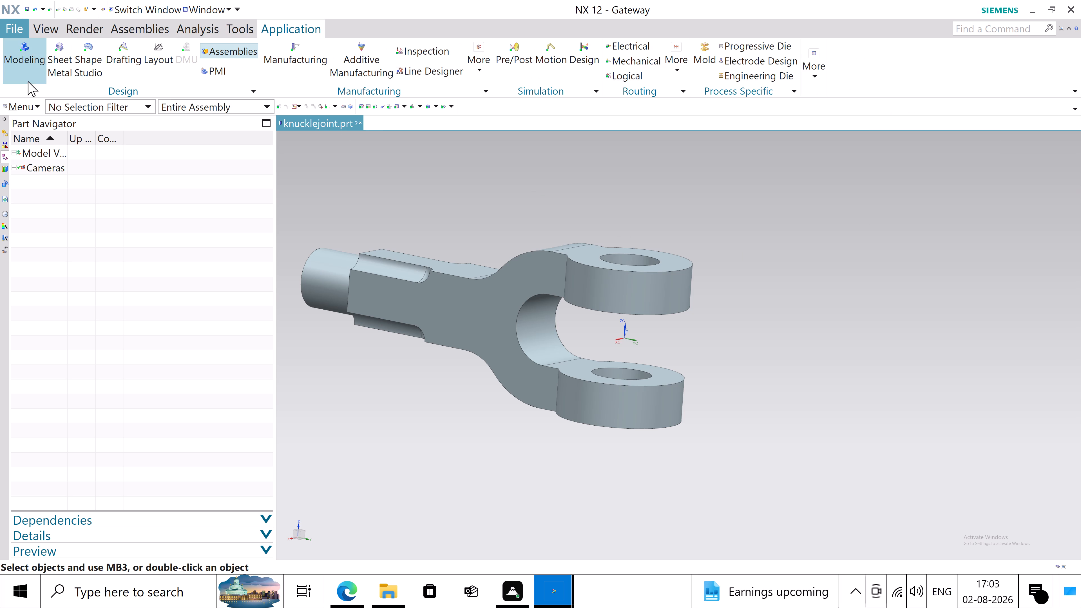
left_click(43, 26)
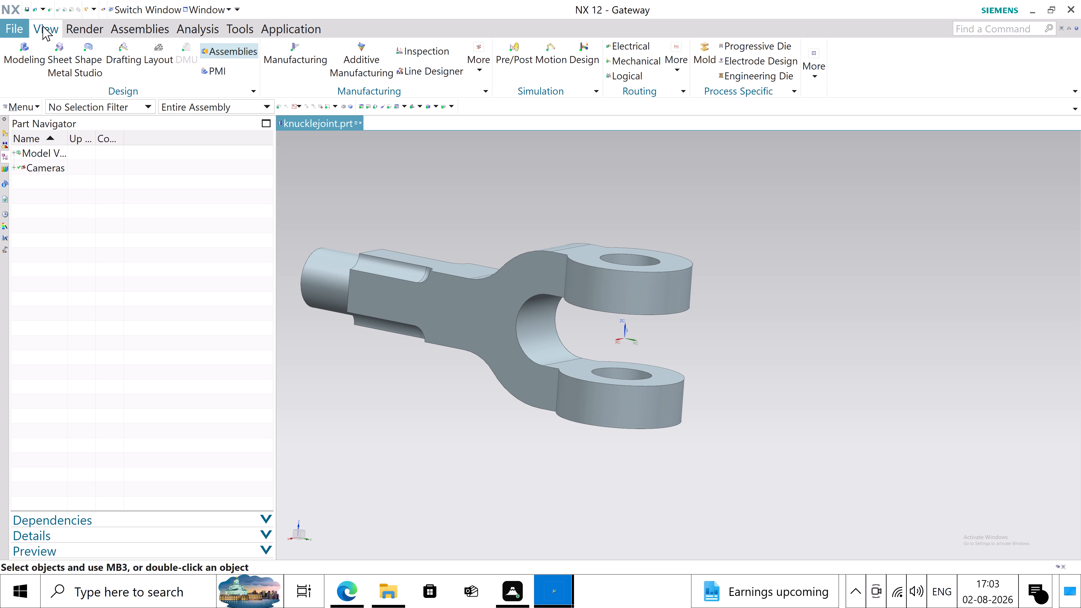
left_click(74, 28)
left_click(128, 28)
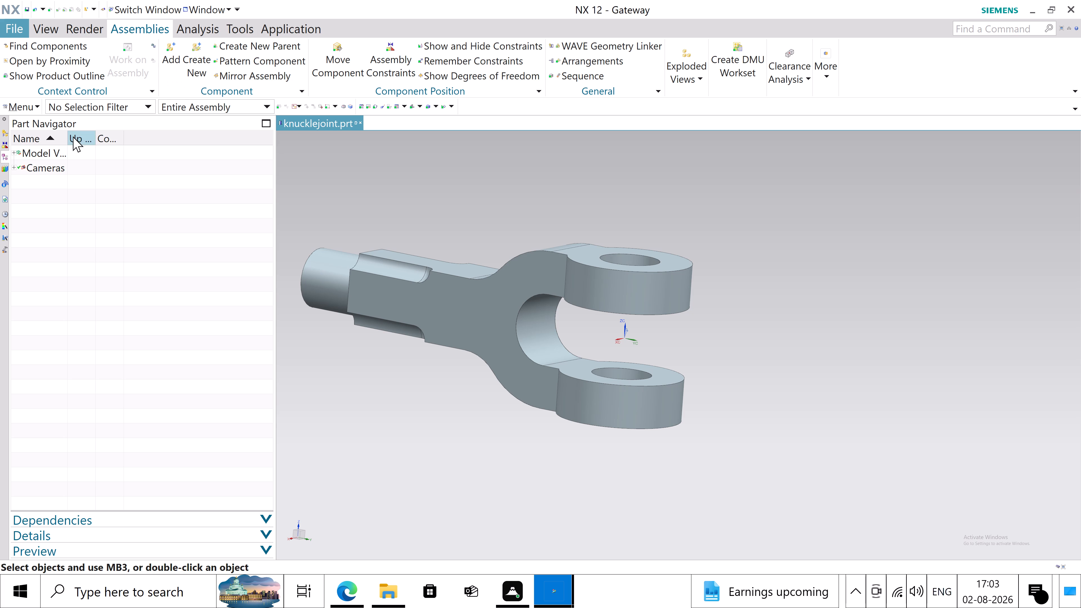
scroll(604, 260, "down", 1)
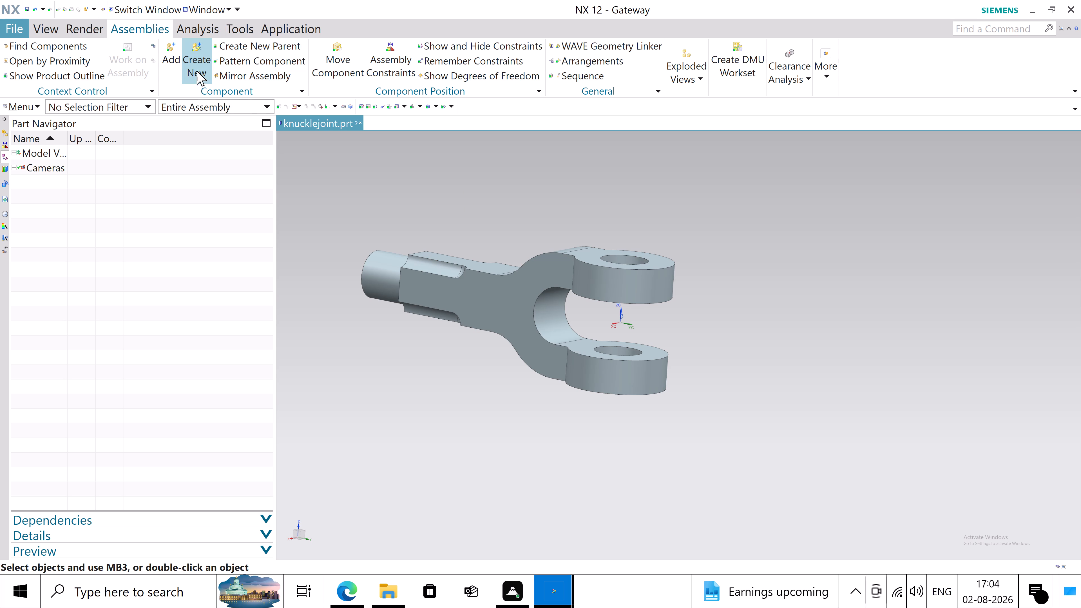
Add the eyeend part, shifted along the YC axis to Y 107 and rotated about ZC so its shank points away from forkend.
left_click(163, 69)
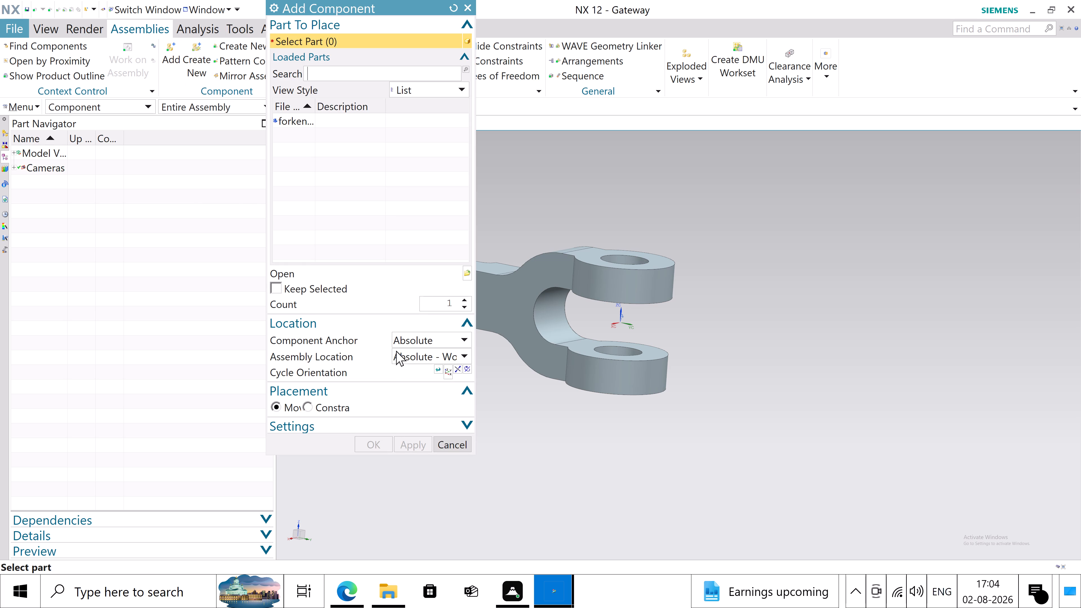
left_click(468, 277)
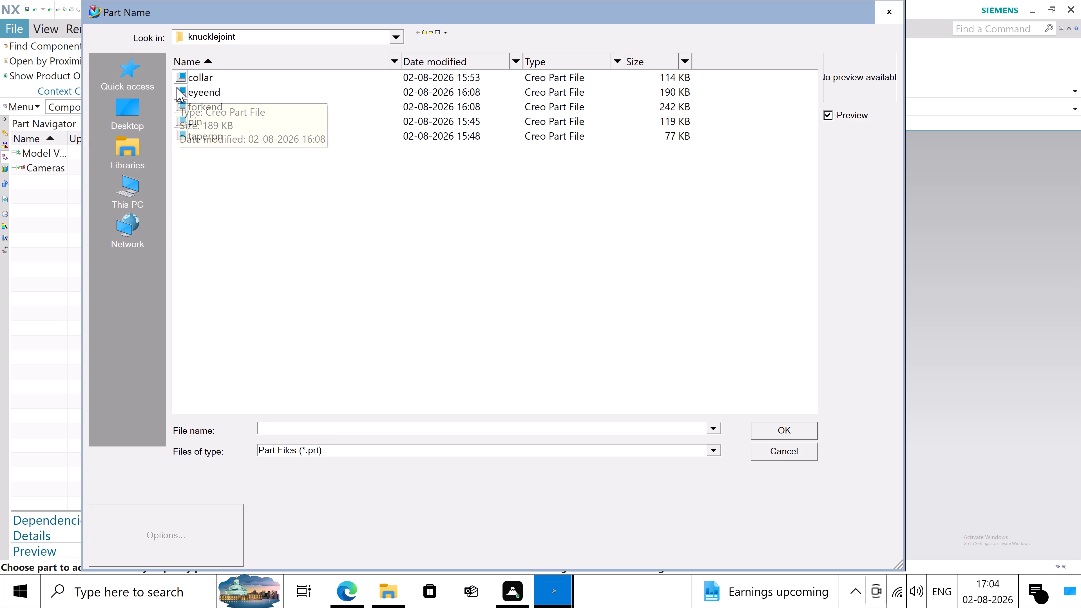
left_click(197, 95)
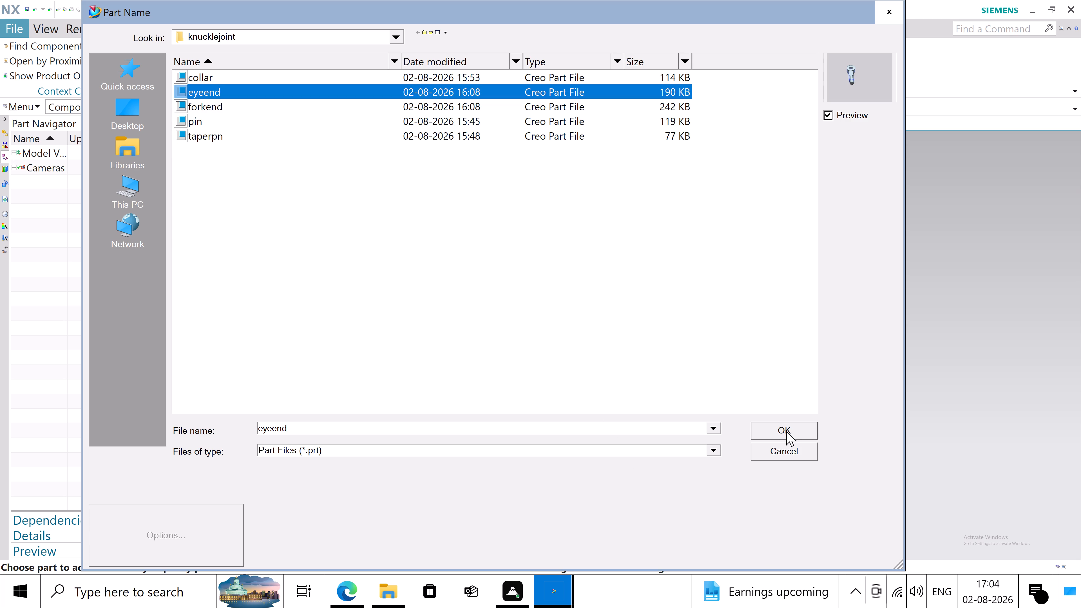
left_click(787, 430)
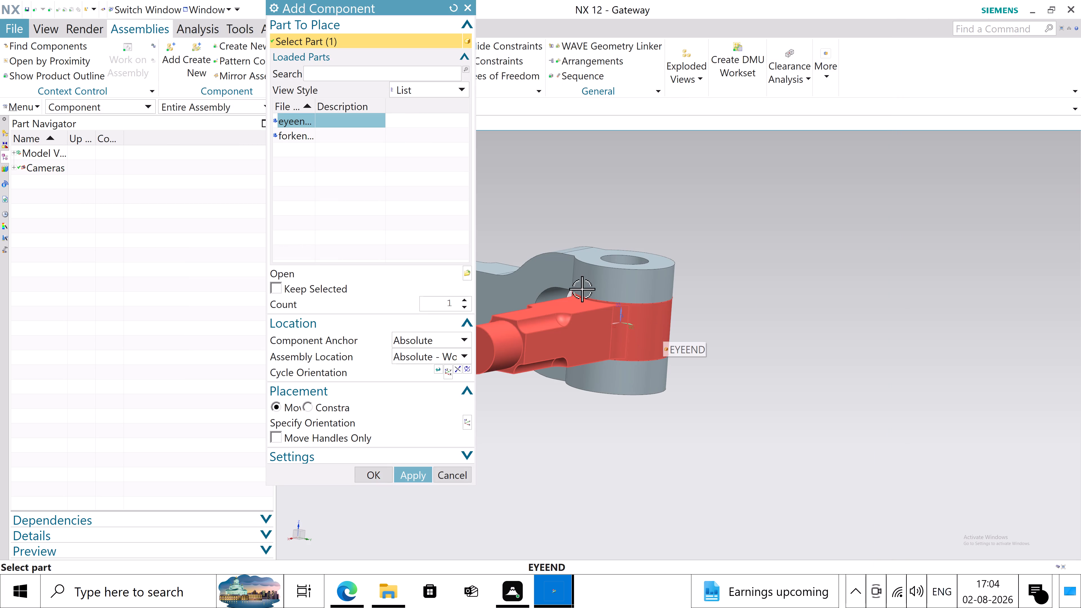
left_click(385, 419)
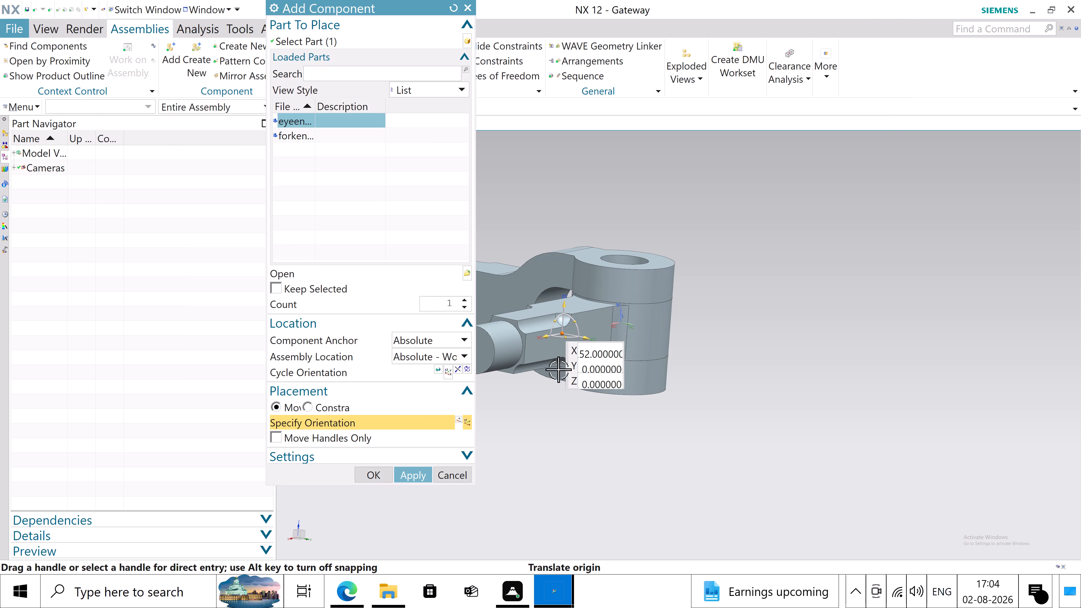
left_click_drag(585, 339, 585, 339)
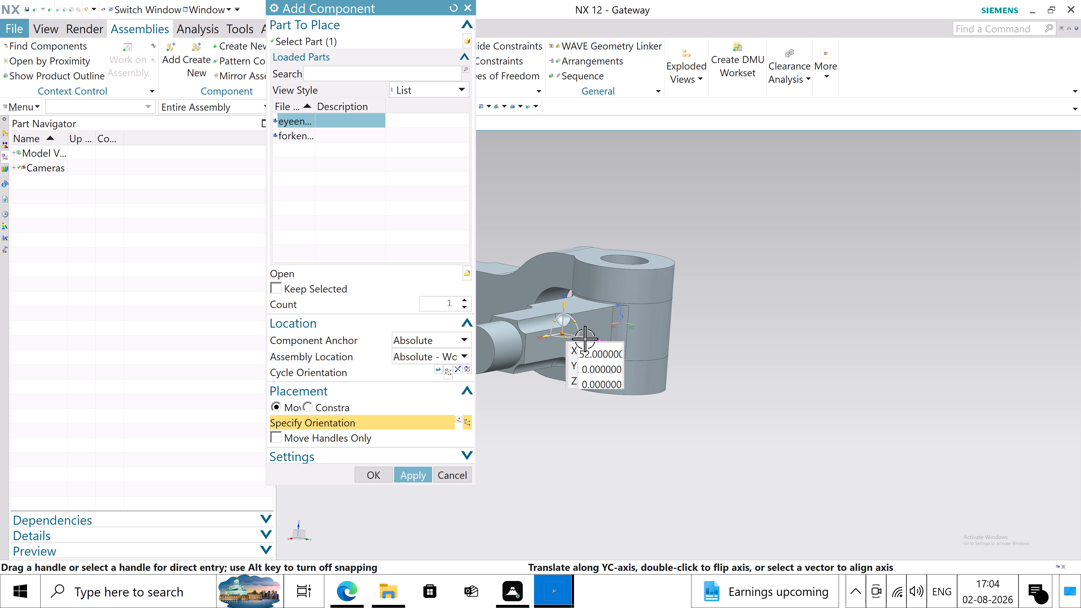
left_click_drag(585, 339, 749, 389)
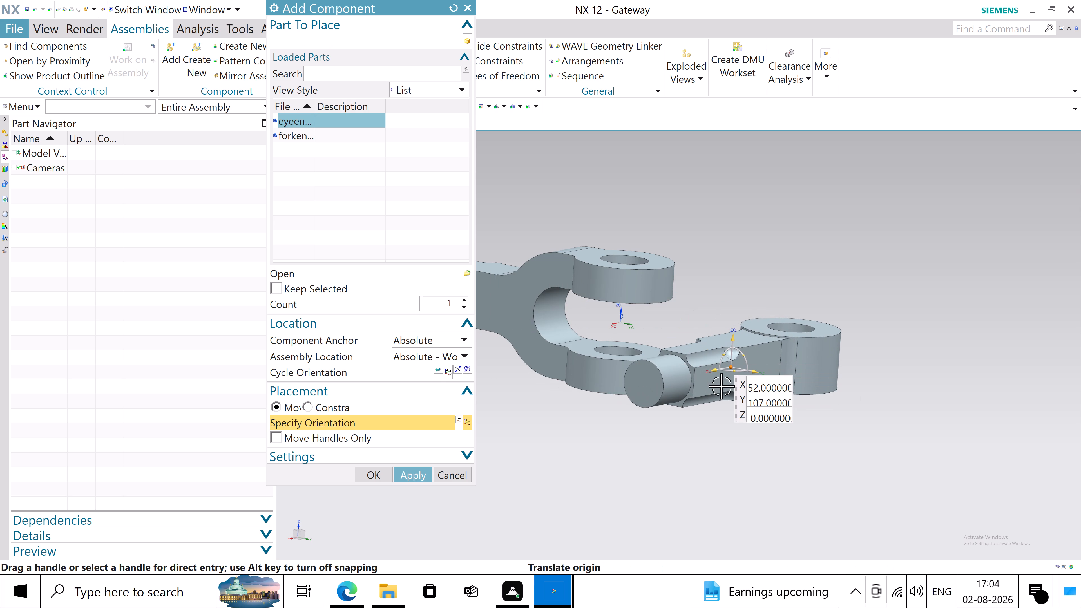
left_click_drag(731, 373, 840, 375)
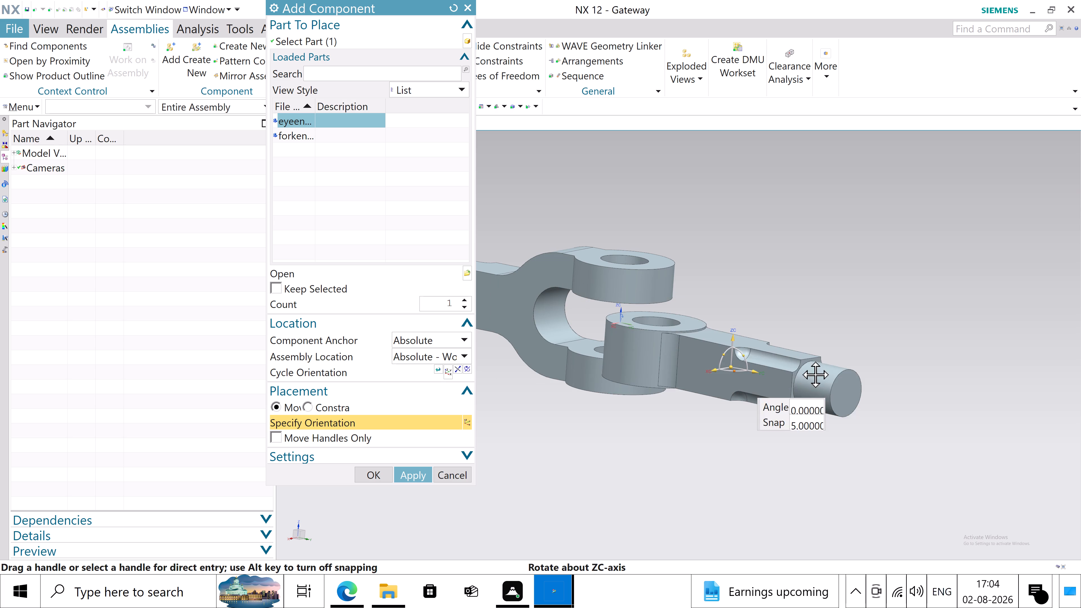
left_click_drag(840, 375, 848, 377)
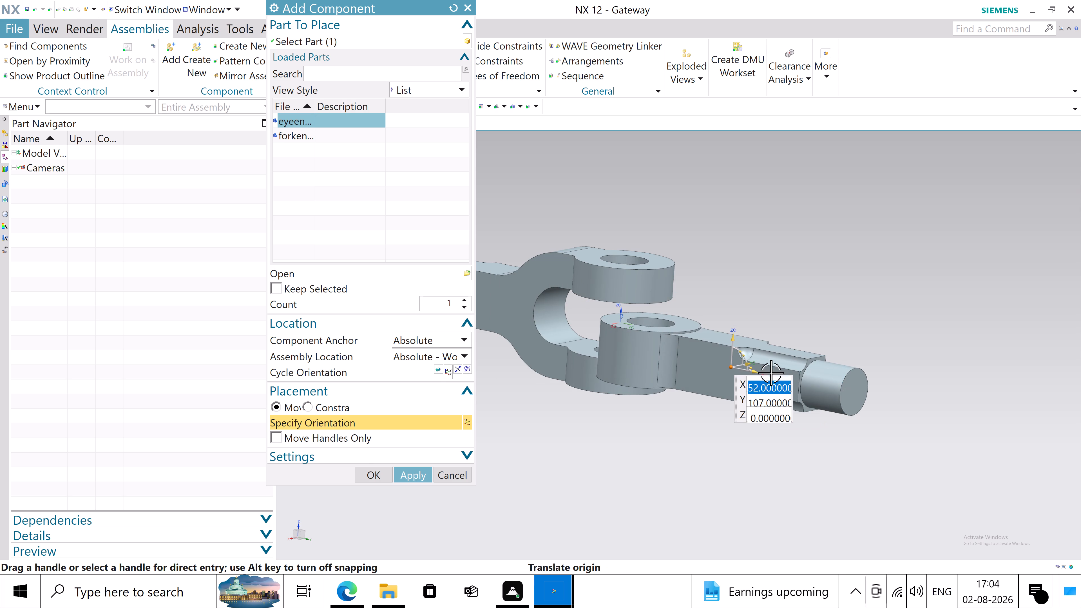
left_click(374, 475)
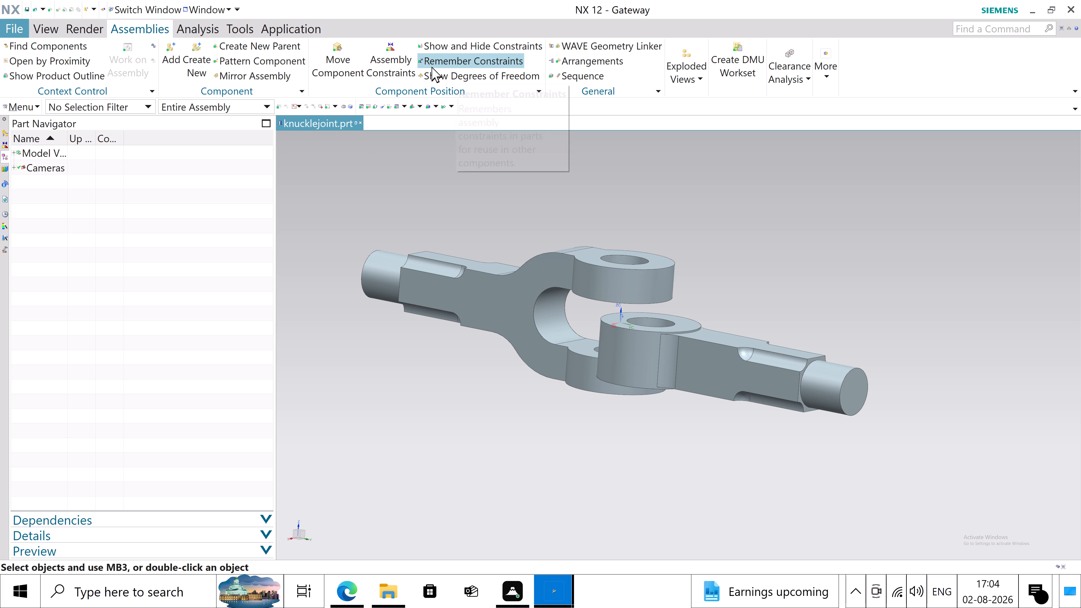
Apply an Align/Lock constraint between the eyeend's hole face and the hole face in the forkend's upper lug.
left_click(401, 62)
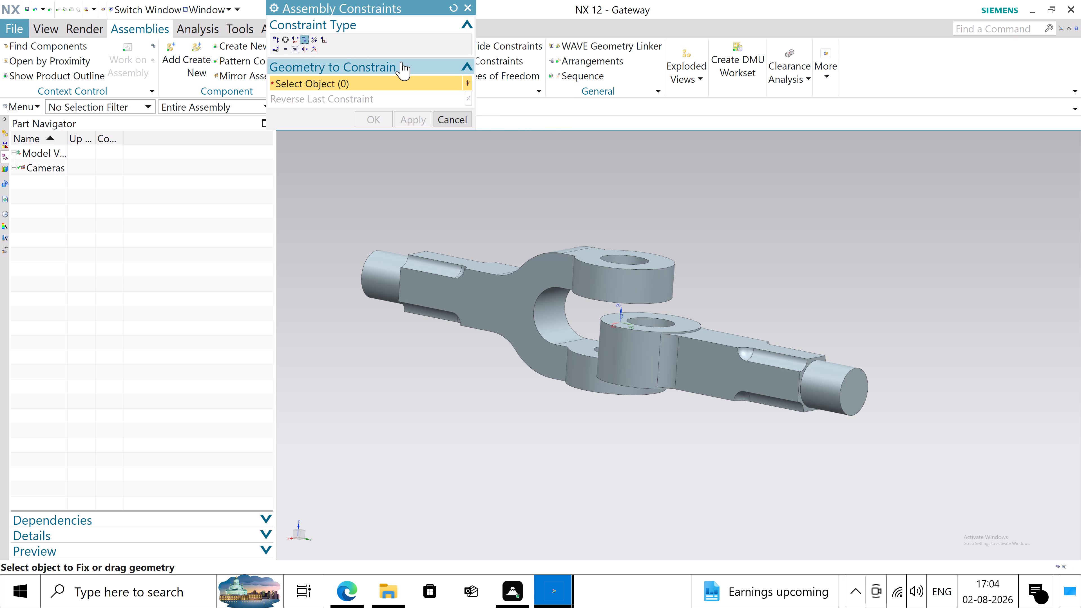
scroll(447, 226, "up", 3)
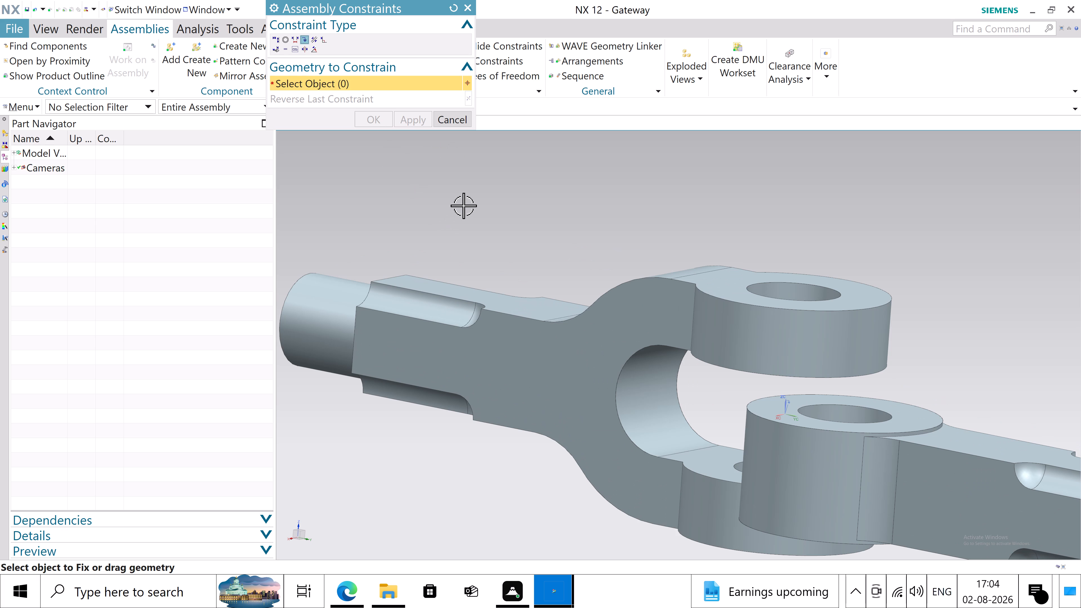
left_click(274, 45)
scroll(408, 147, "down", 2)
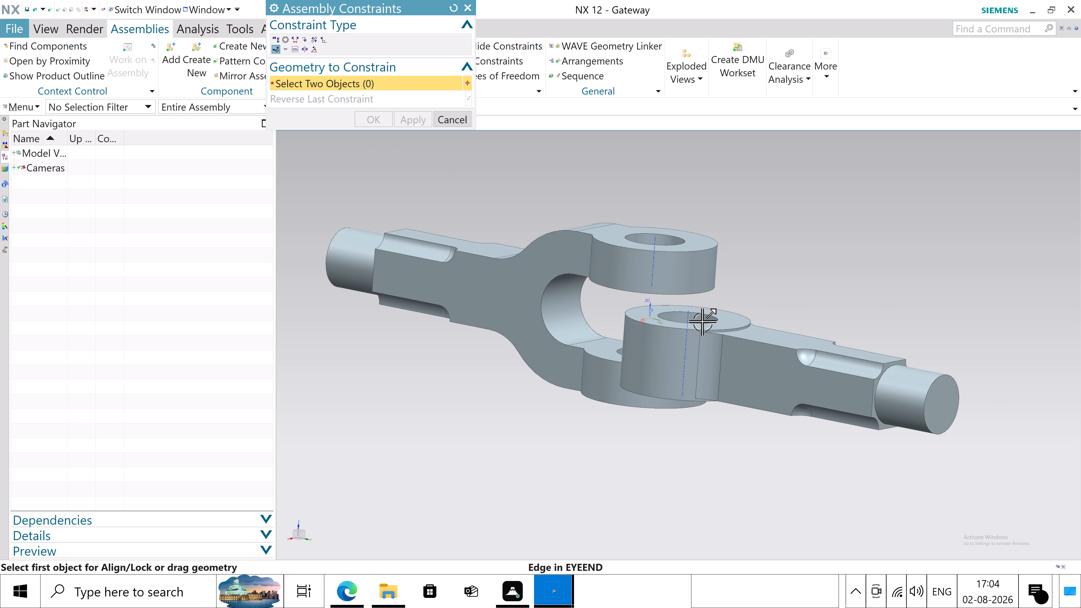
scroll(702, 321, "up", 2)
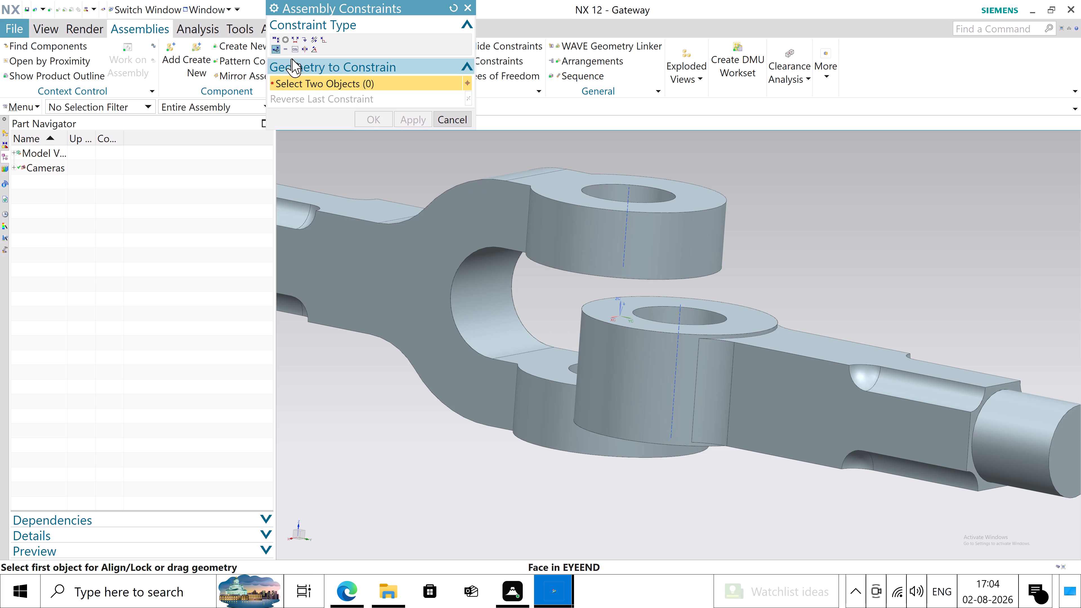
left_click(285, 40)
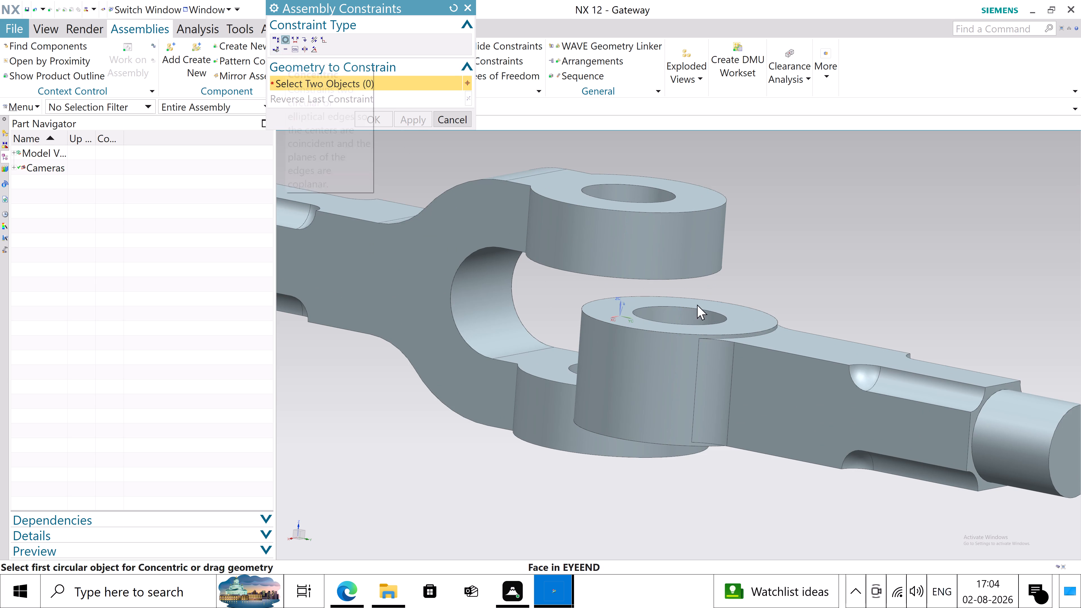
left_click(715, 316)
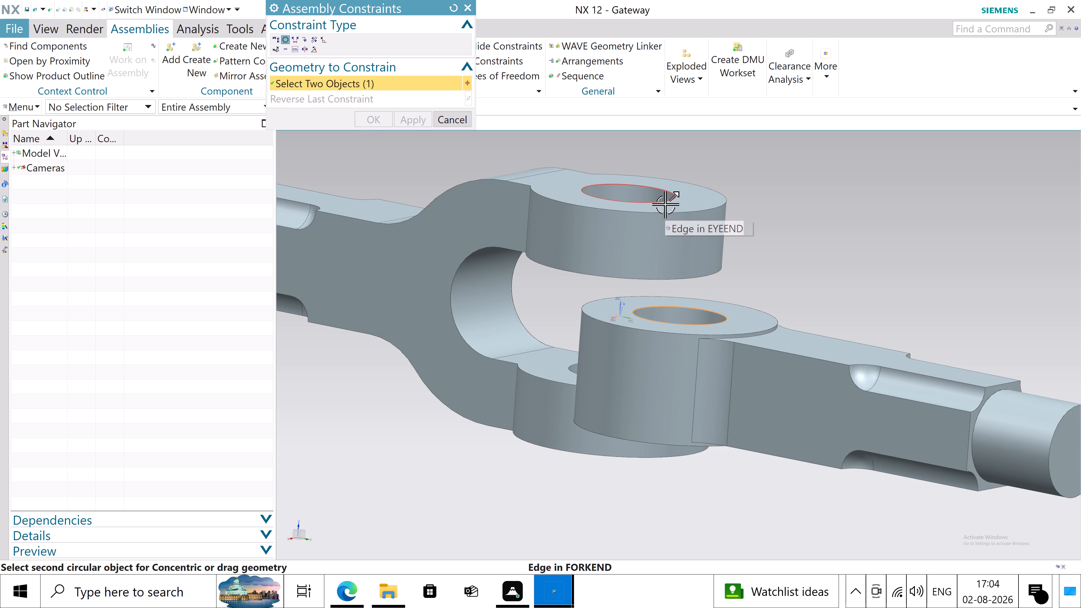
left_click(278, 49)
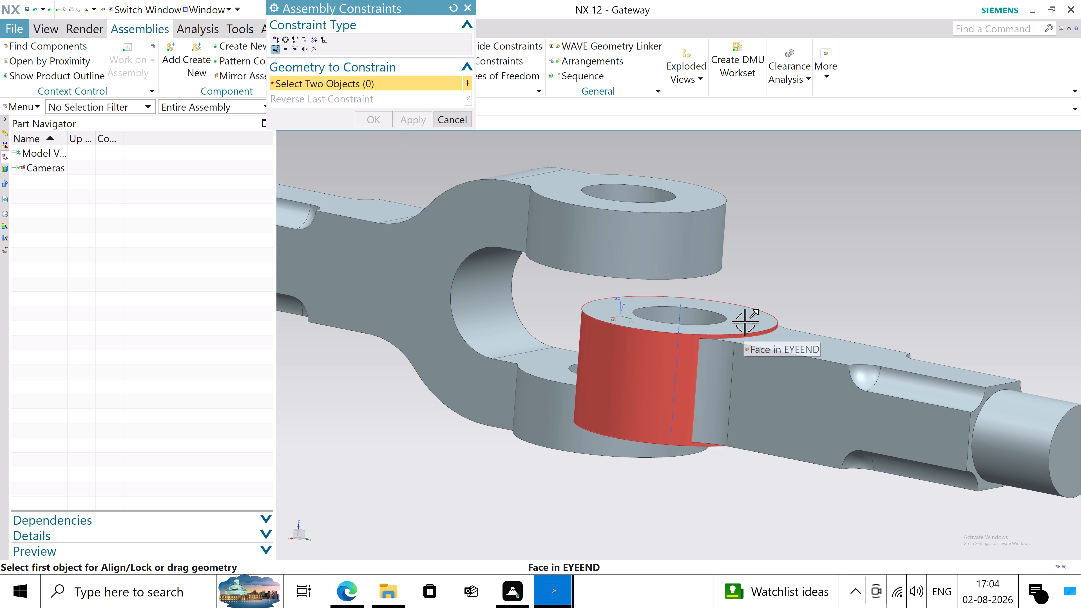
left_click(693, 312)
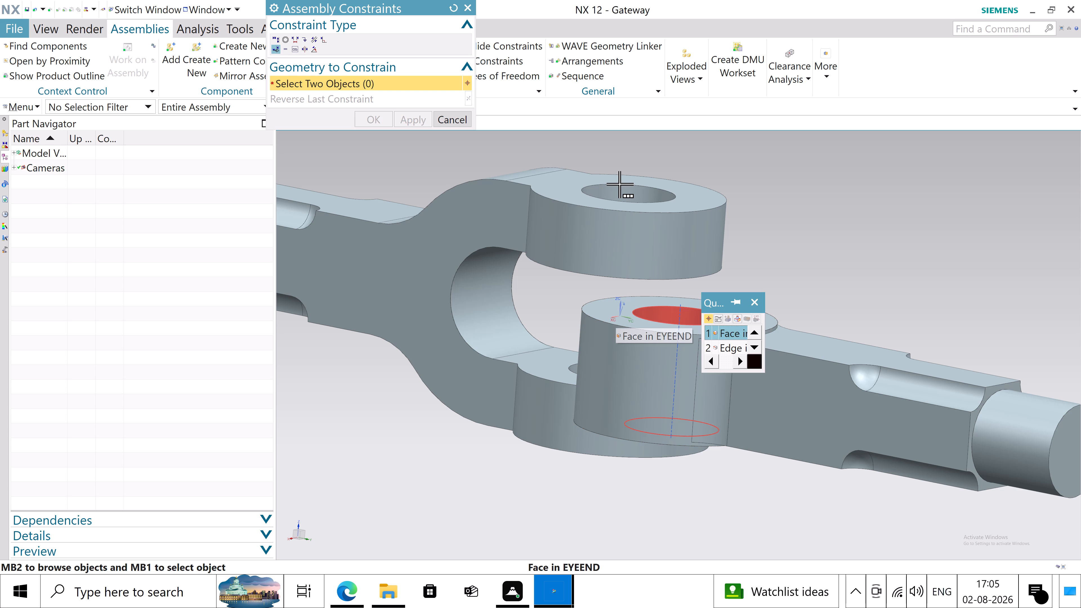
left_click(722, 334)
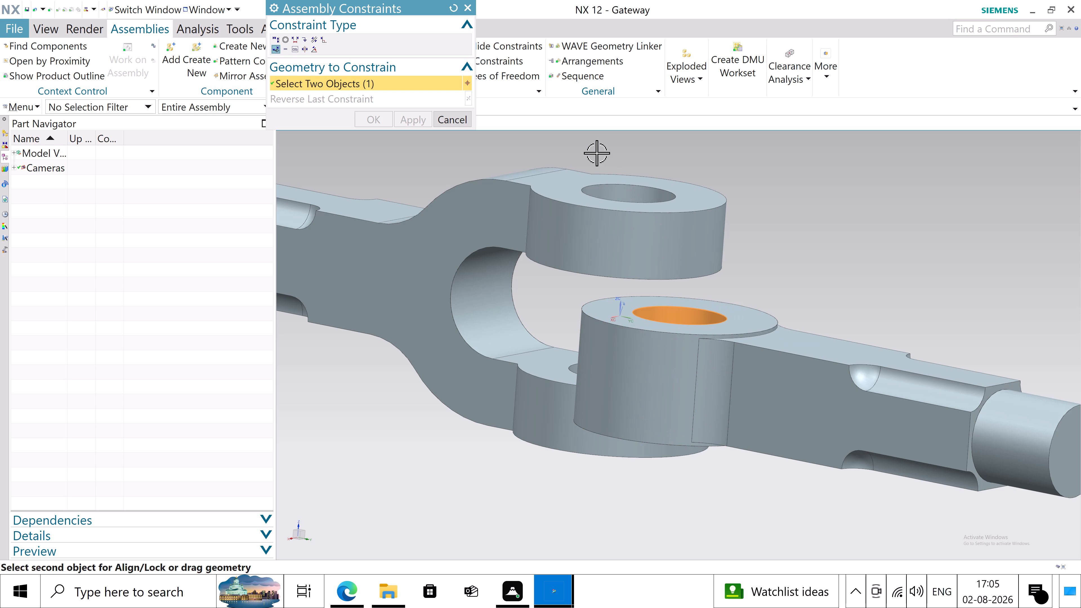
left_click(633, 198)
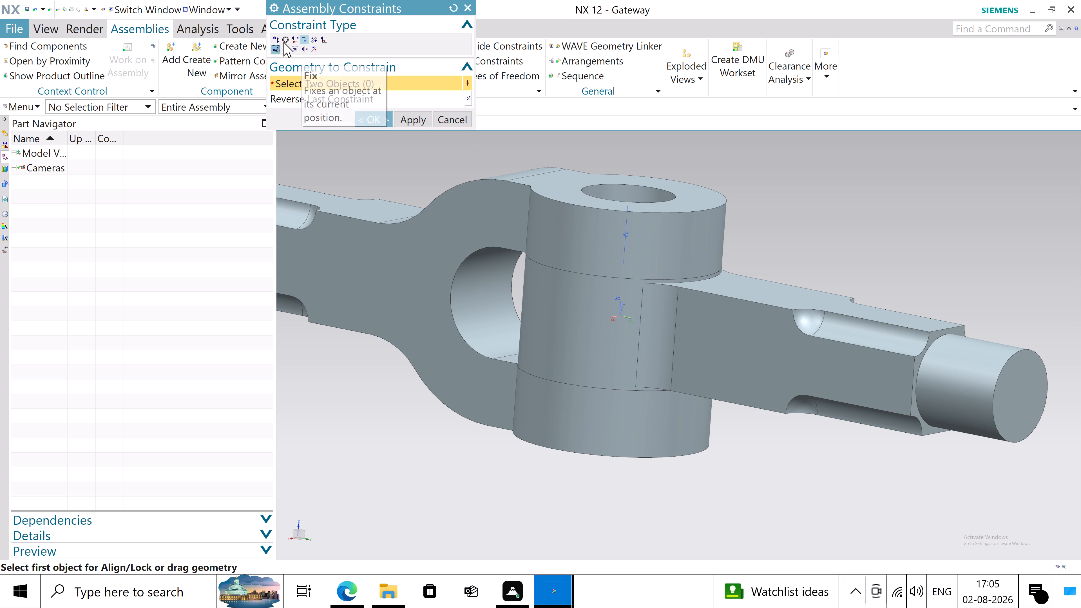
left_click(273, 39)
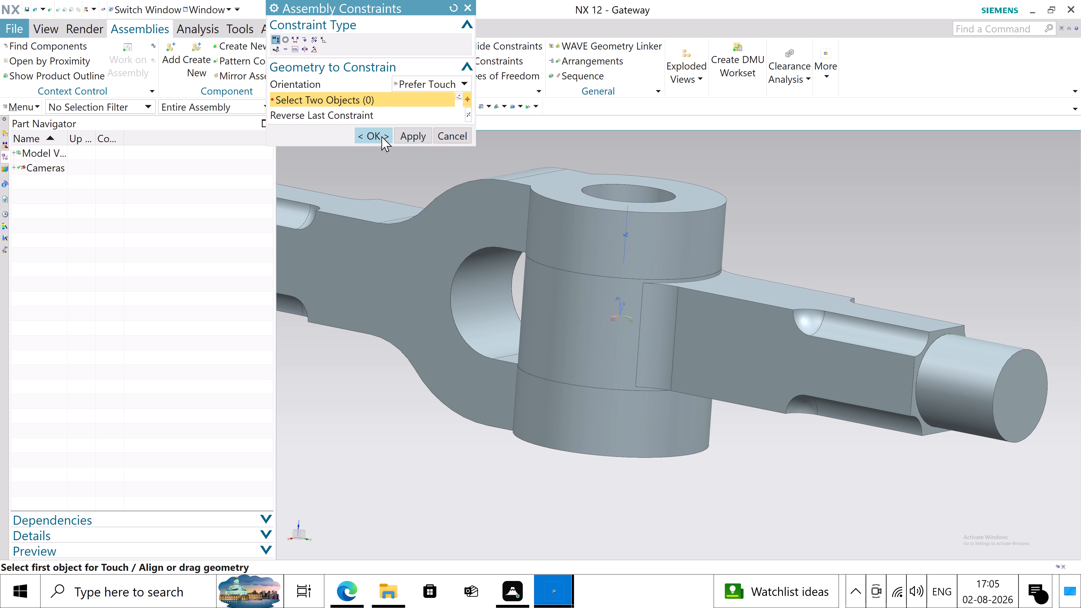
left_click(381, 136)
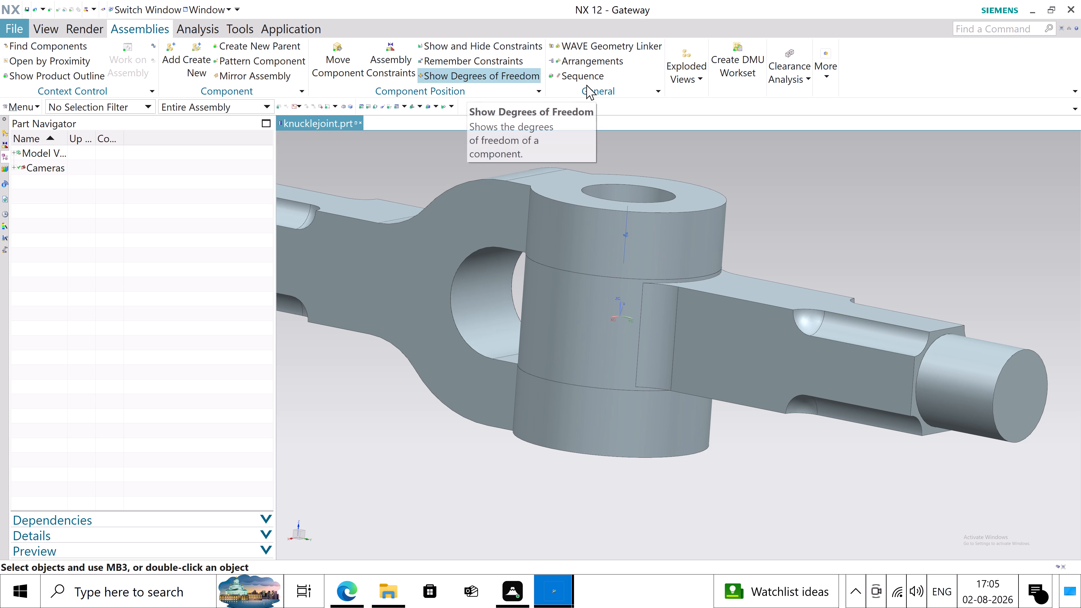
Move the eyeend component by a distance of -80 along the ZC axis, clear of the fork.
left_click(330, 65)
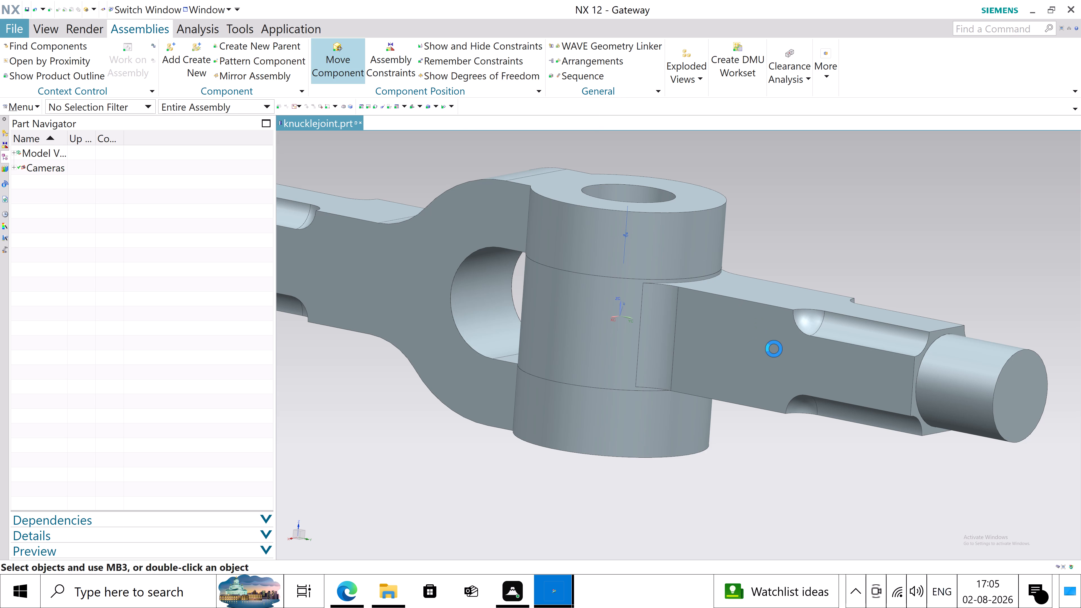
scroll(774, 348, "down", 4)
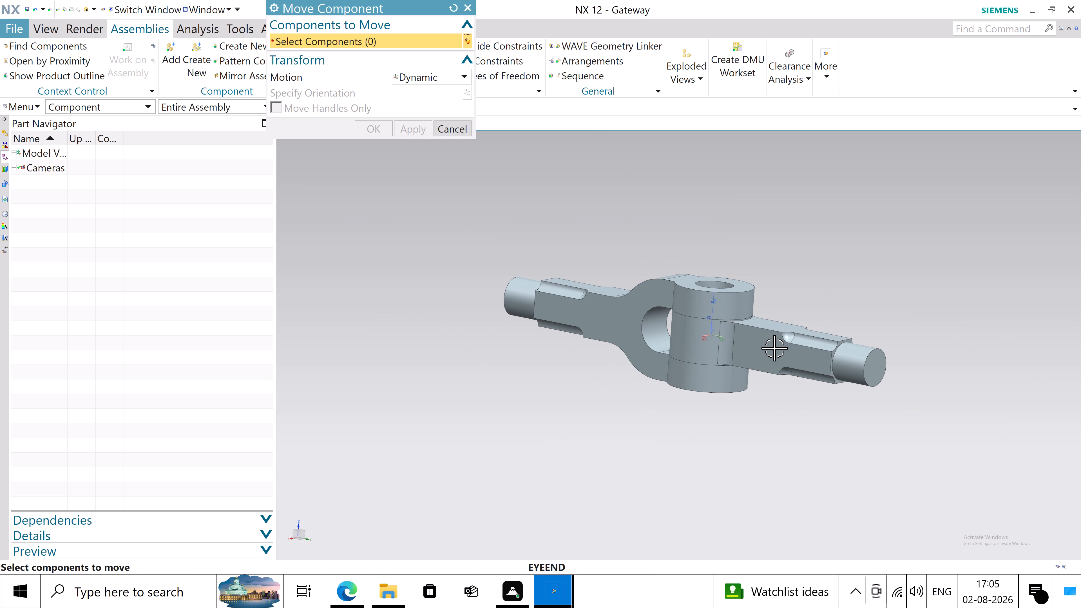
left_click(774, 348)
left_click(365, 96)
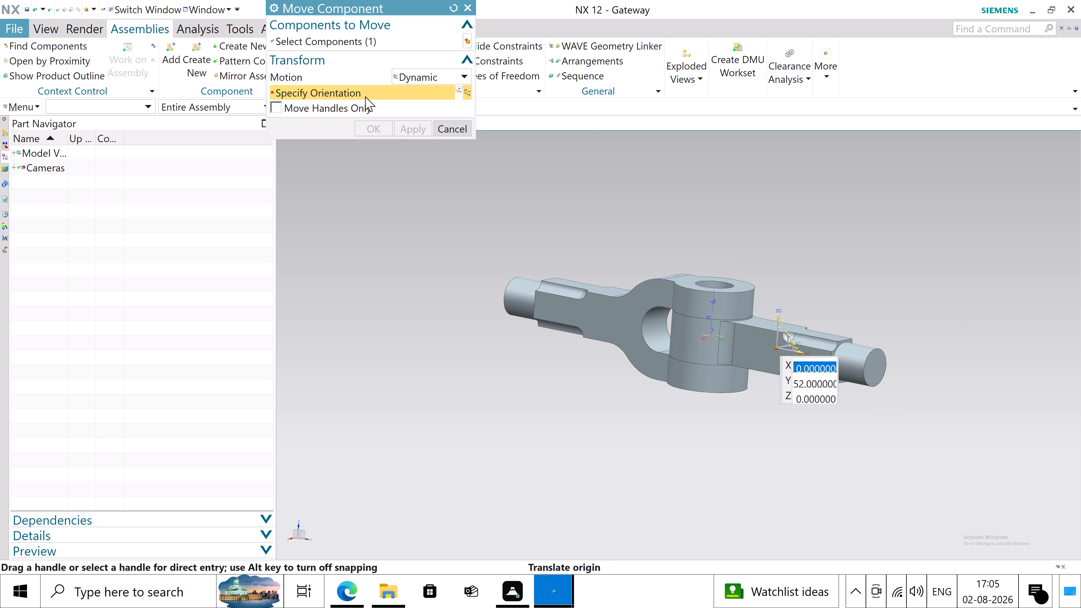
left_click_drag(780, 322, 780, 353)
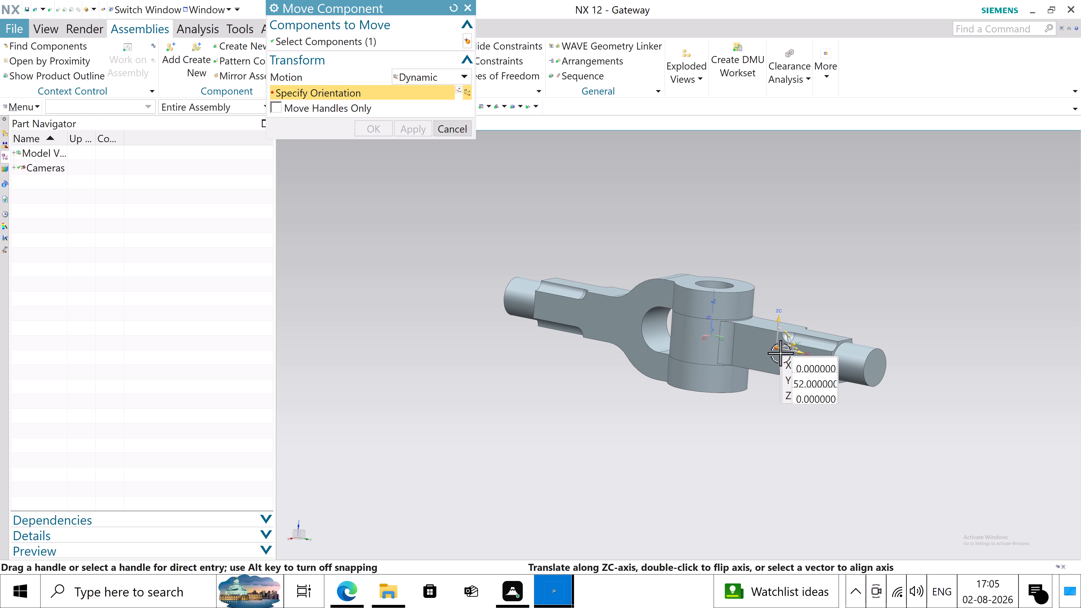
left_click_drag(780, 353, 780, 444)
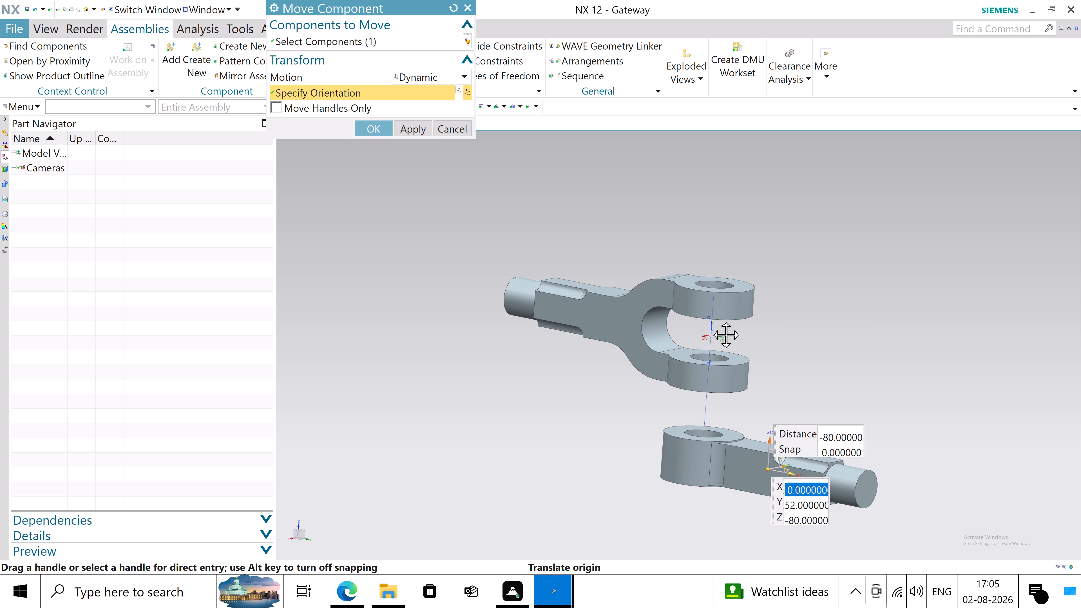
left_click(380, 135)
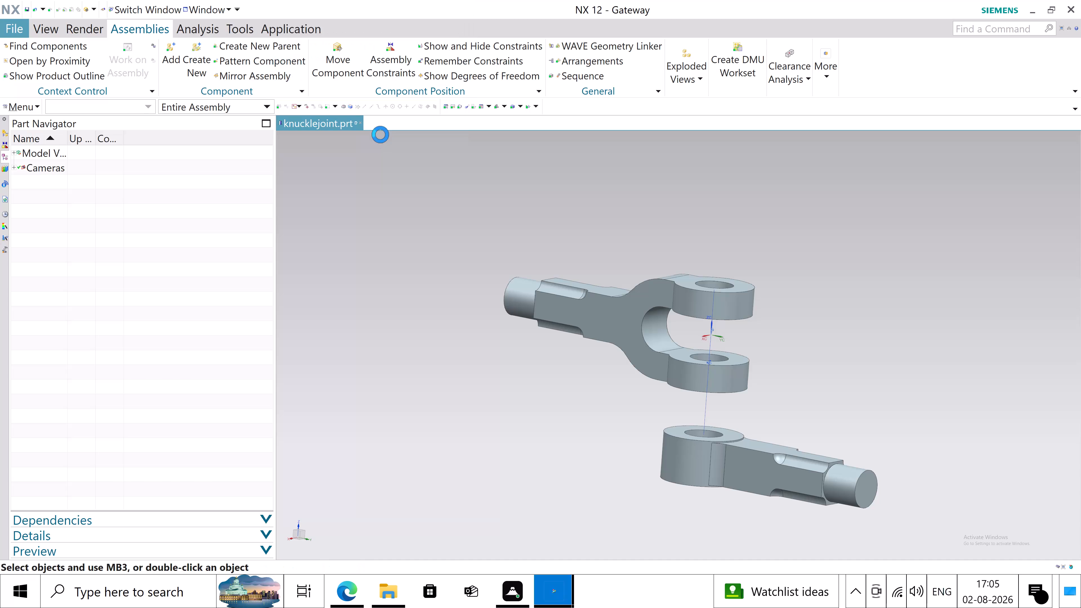
Apply a Touch/Align constraint with Prefer Touch between the eyeend's upper eye face and the inner face of the forkend's upper lug.
left_click(386, 81)
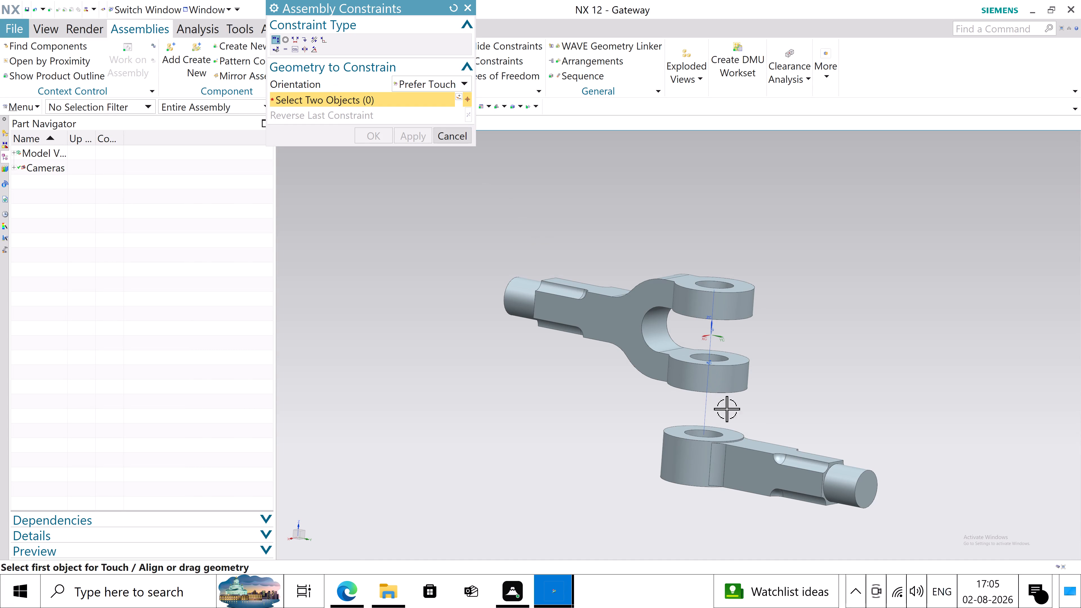
scroll(731, 432, "up", 3)
left_click(728, 437)
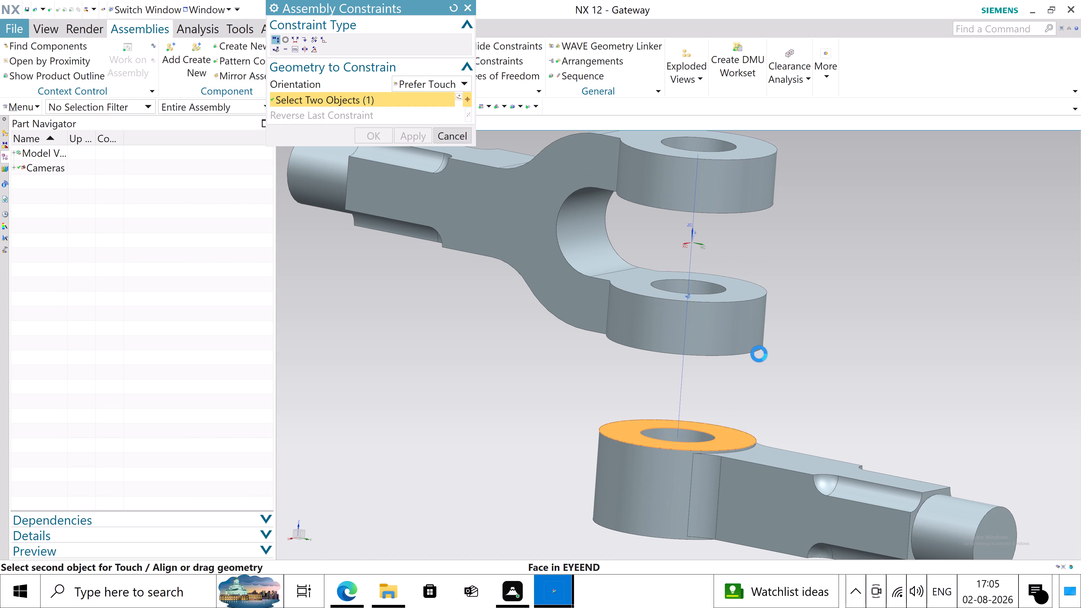
middle_click_drag(791, 313, 790, 259)
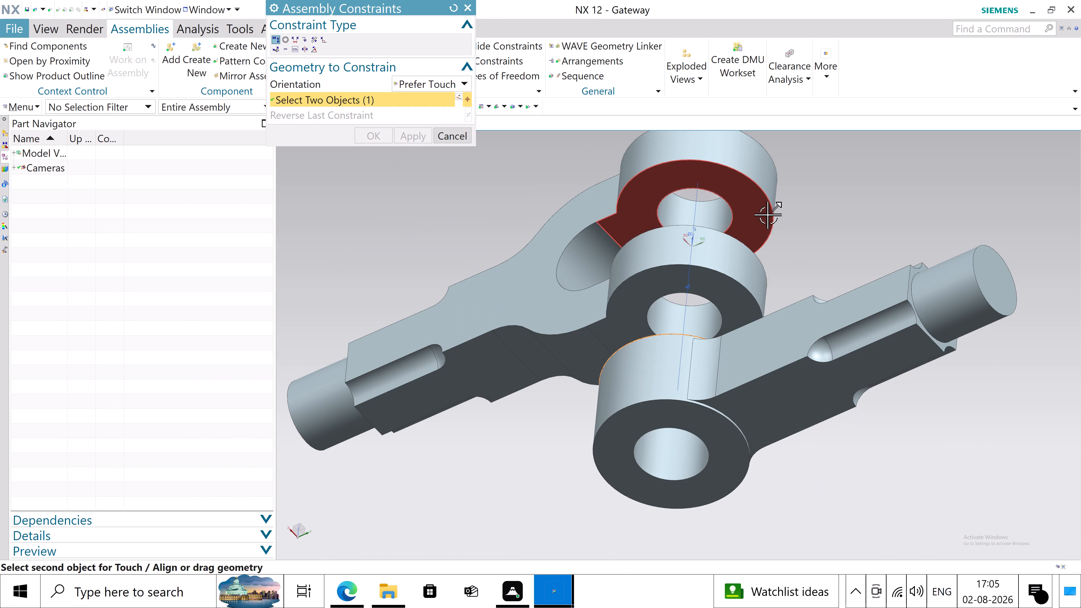
left_click(766, 213)
middle_click_drag(754, 419, 781, 451)
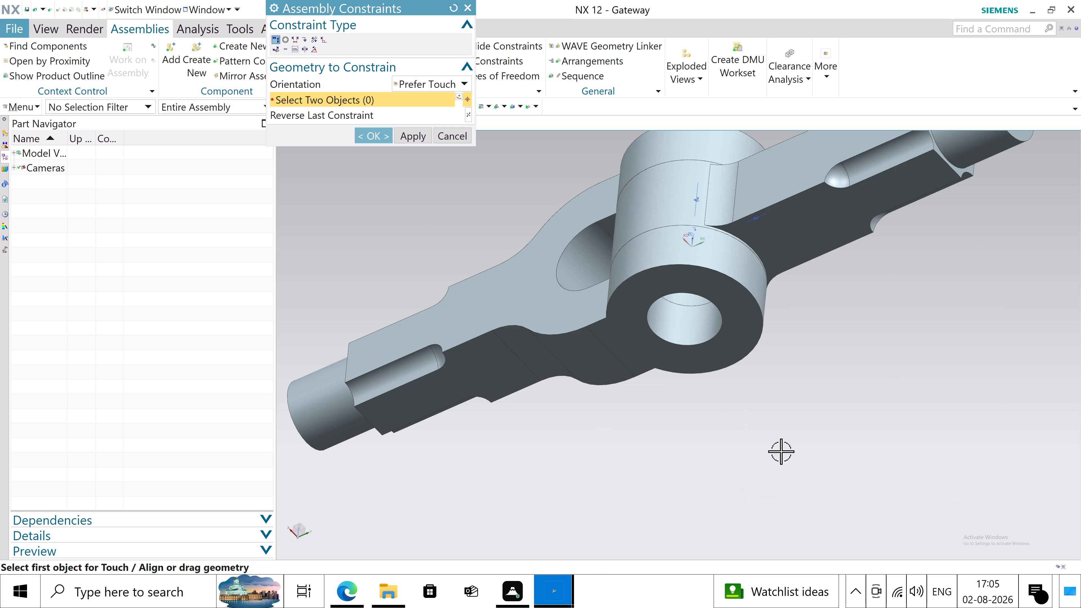
middle_click_drag(781, 451, 803, 490)
scroll(784, 469, "down", 3)
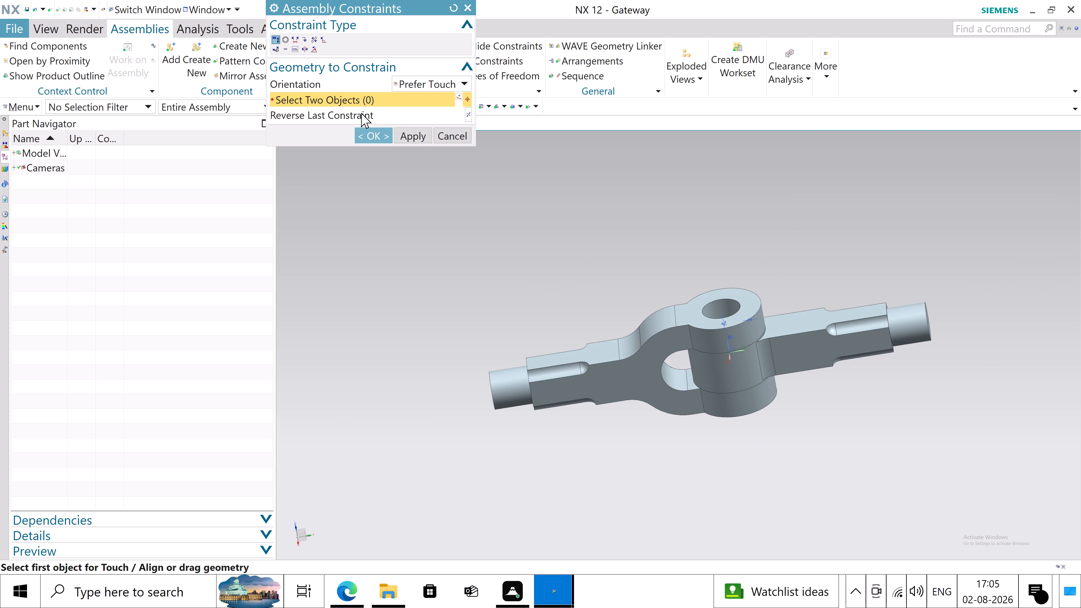
left_click(375, 146)
left_click(377, 135)
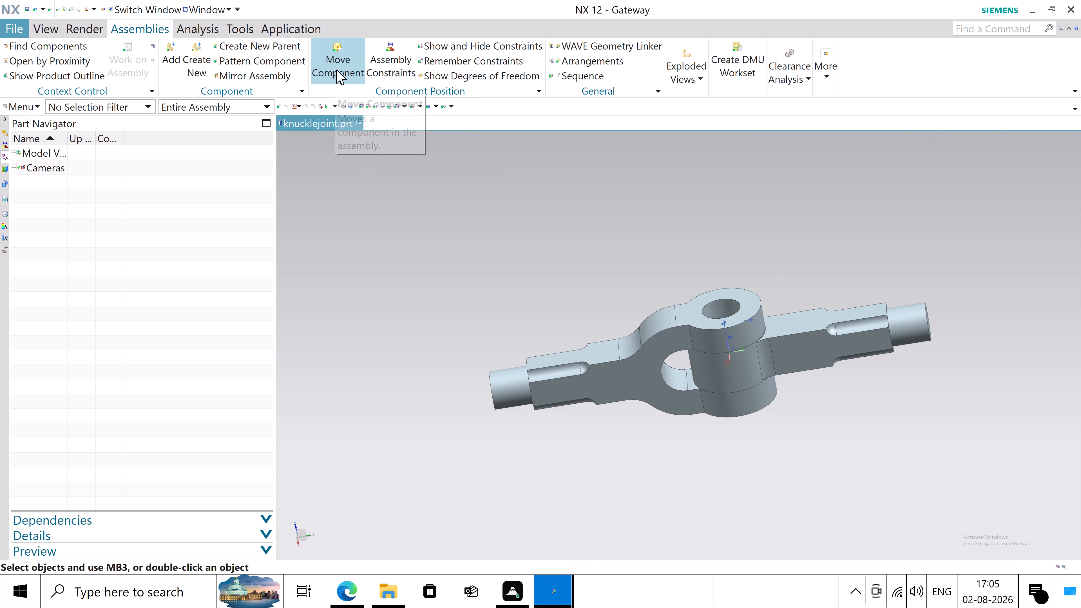
Add the pin part beside the joint, shifted to X 57 and Z -11.5 with its head above the fork.
left_click(169, 64)
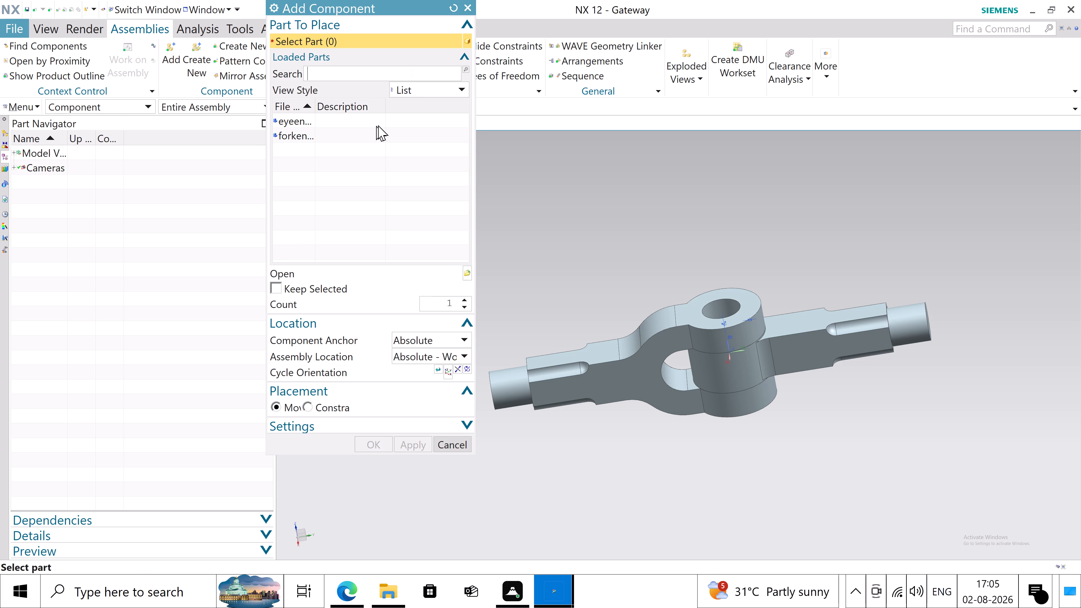
left_click(470, 272)
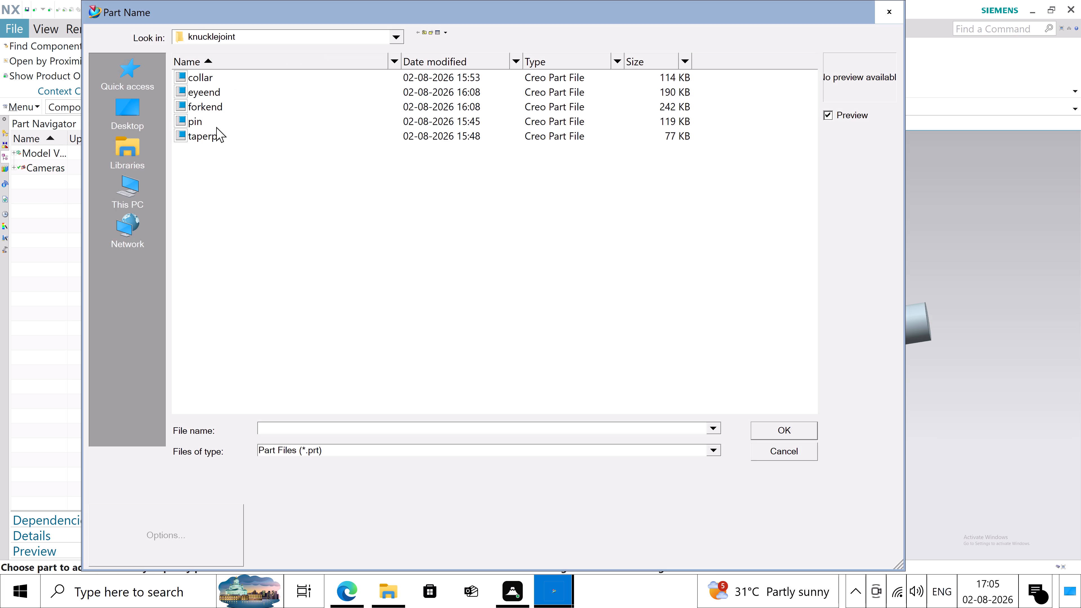
left_click(202, 121)
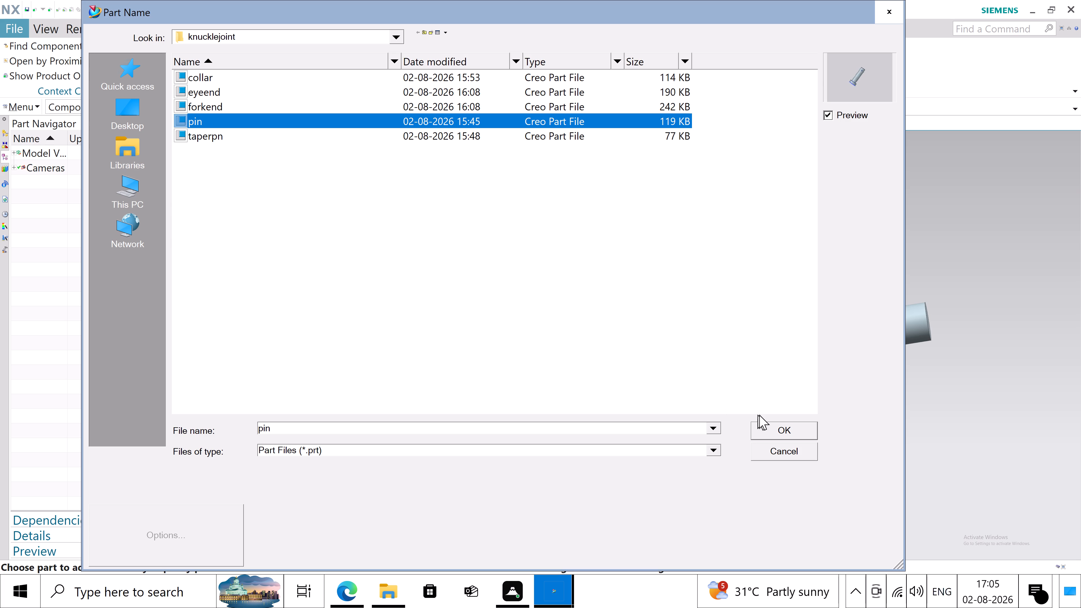
left_click(772, 424)
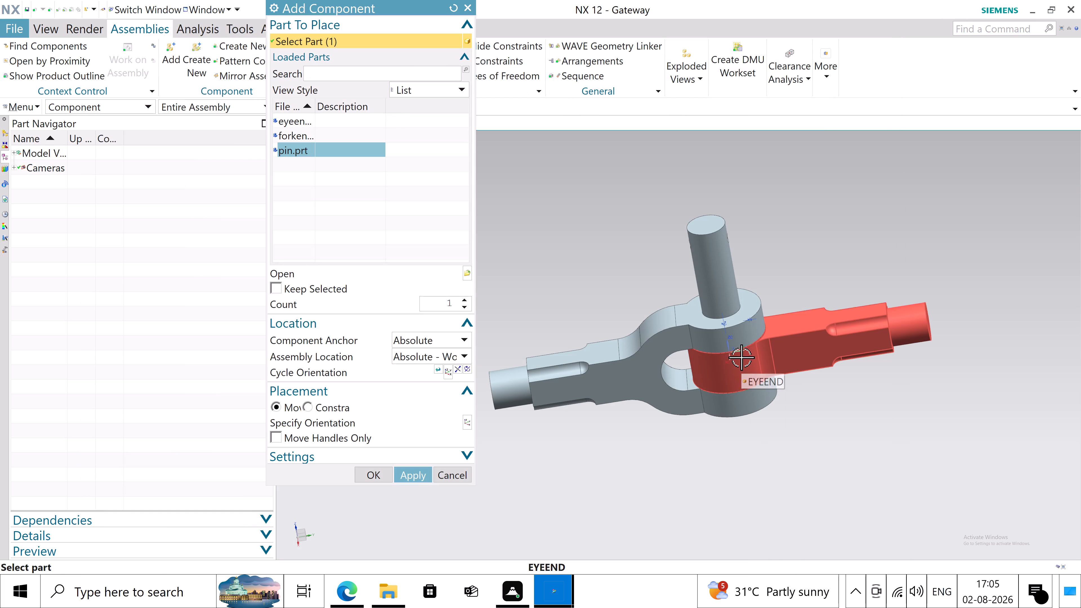
left_click(363, 421)
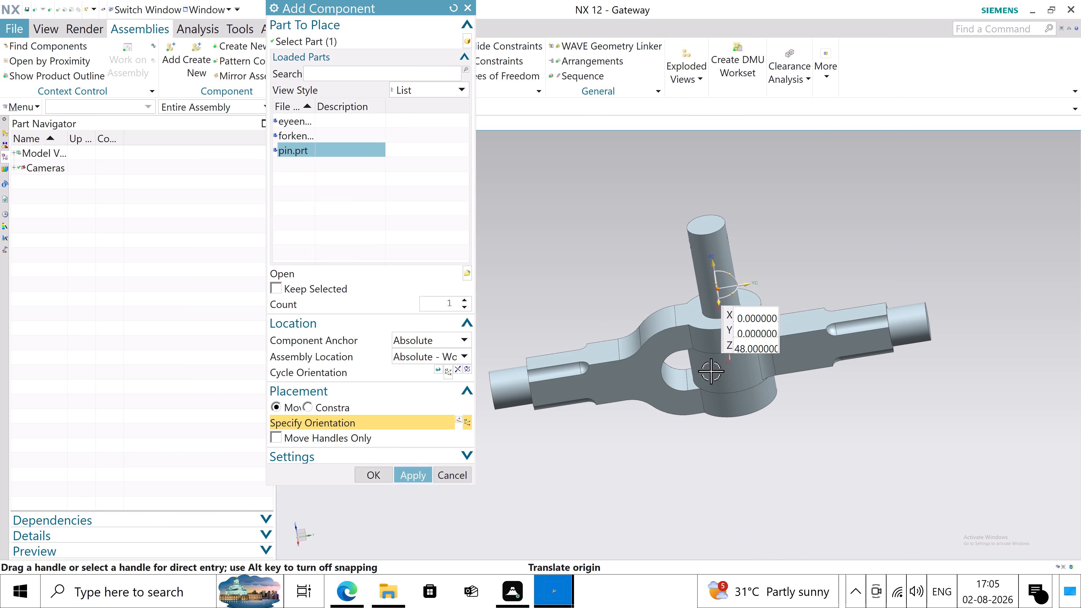
middle_click_drag(628, 310, 688, 400)
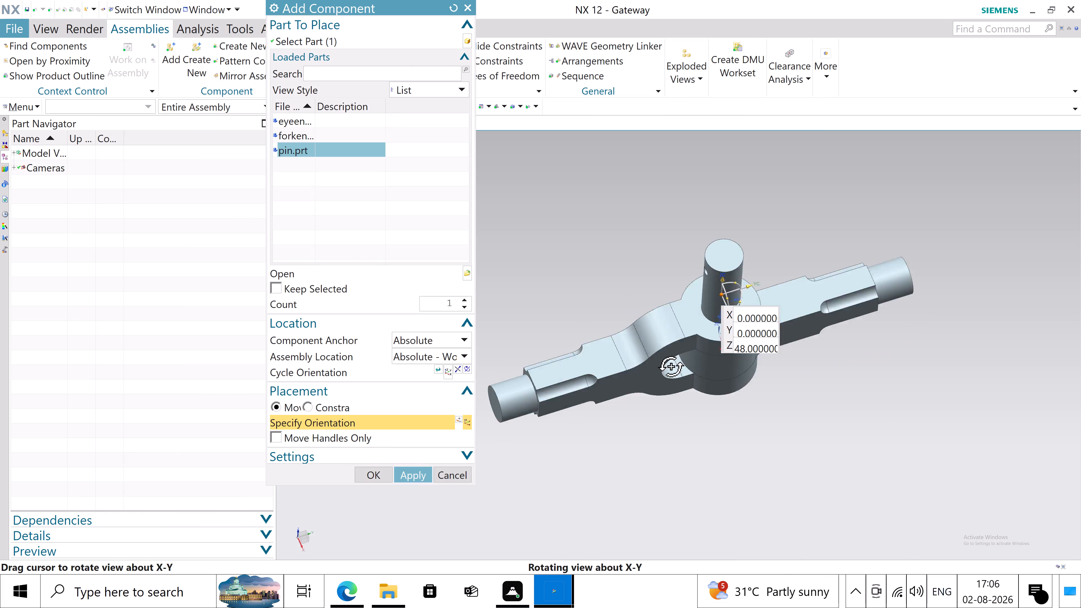
middle_click_drag(688, 400, 690, 469)
scroll(693, 461, "down", 1)
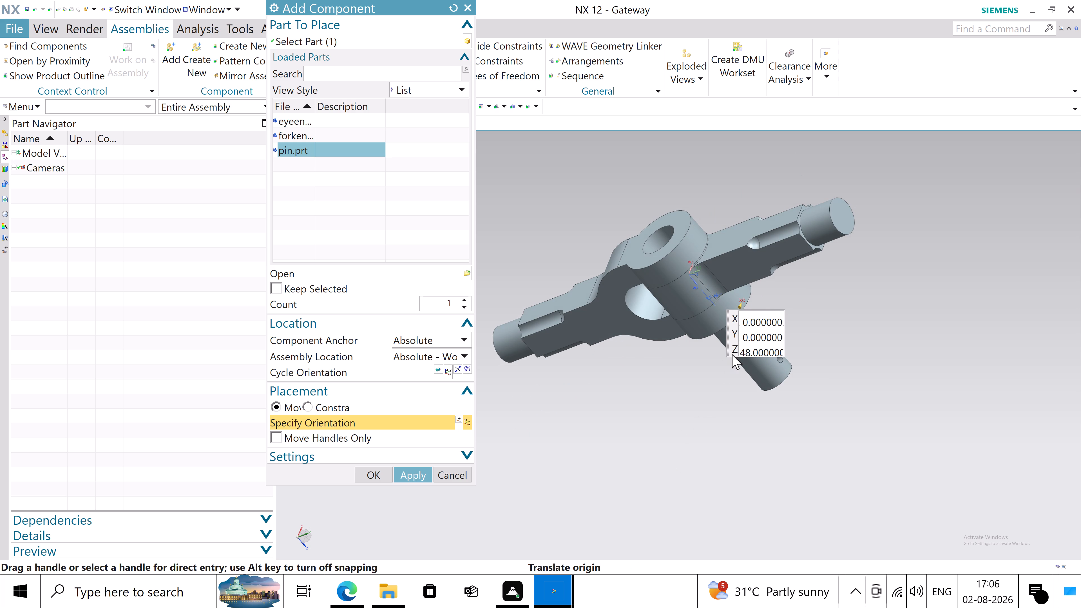
scroll(787, 301, "up", 4)
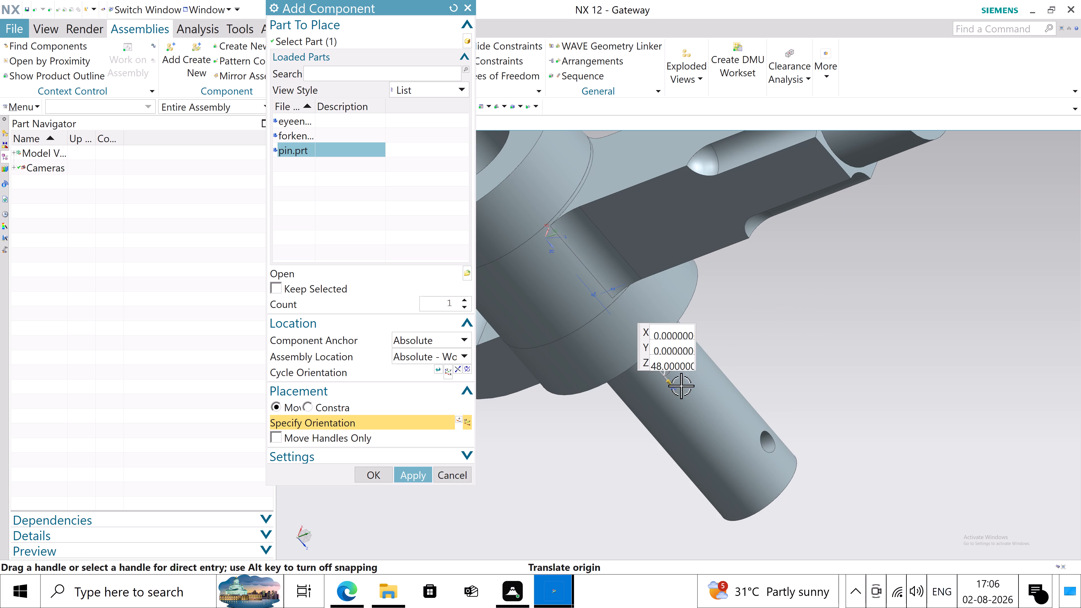
scroll(811, 354, "down", 2)
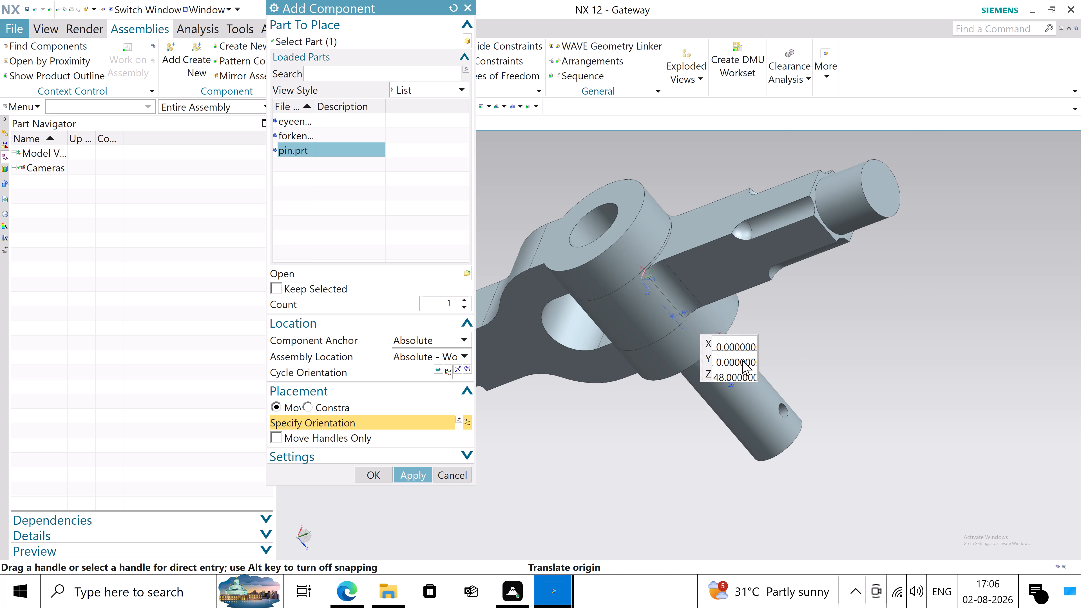
scroll(725, 386, "up", 3)
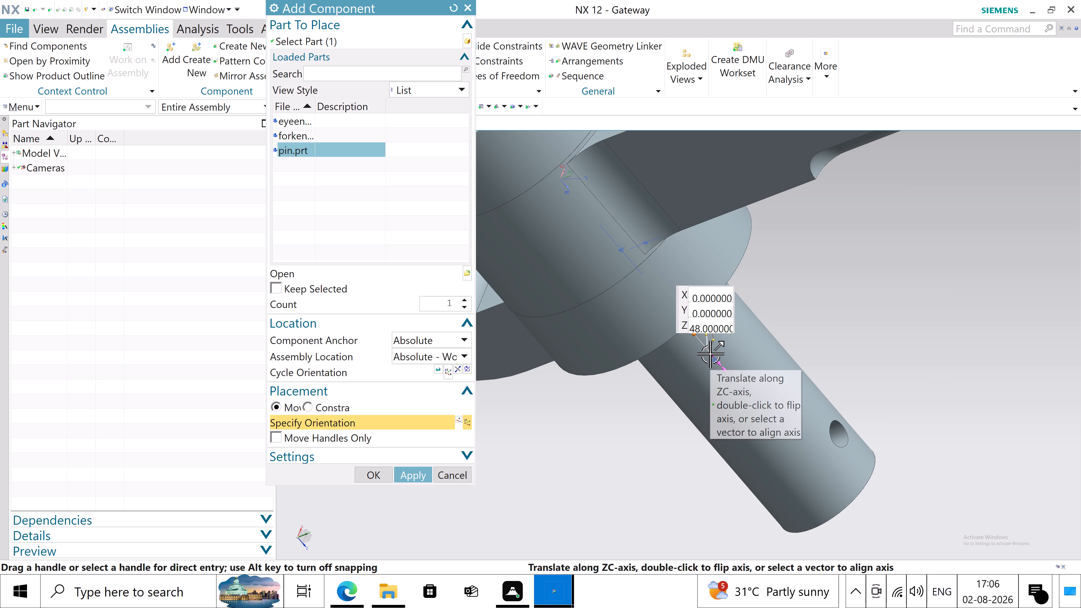
left_click_drag(710, 354, 555, 152)
scroll(749, 325, "down", 1)
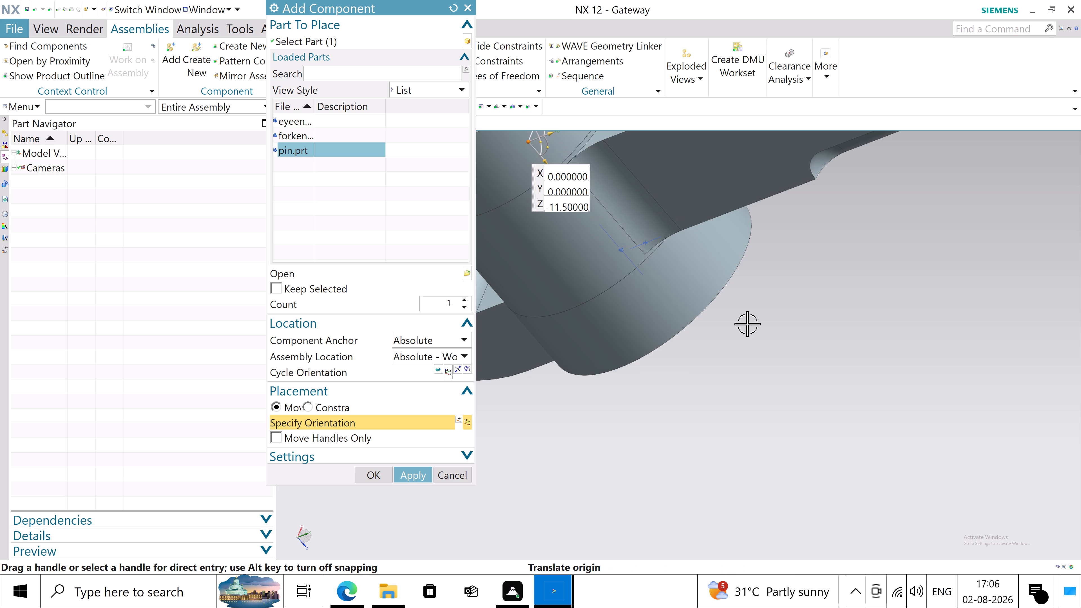
scroll(748, 325, "down", 3)
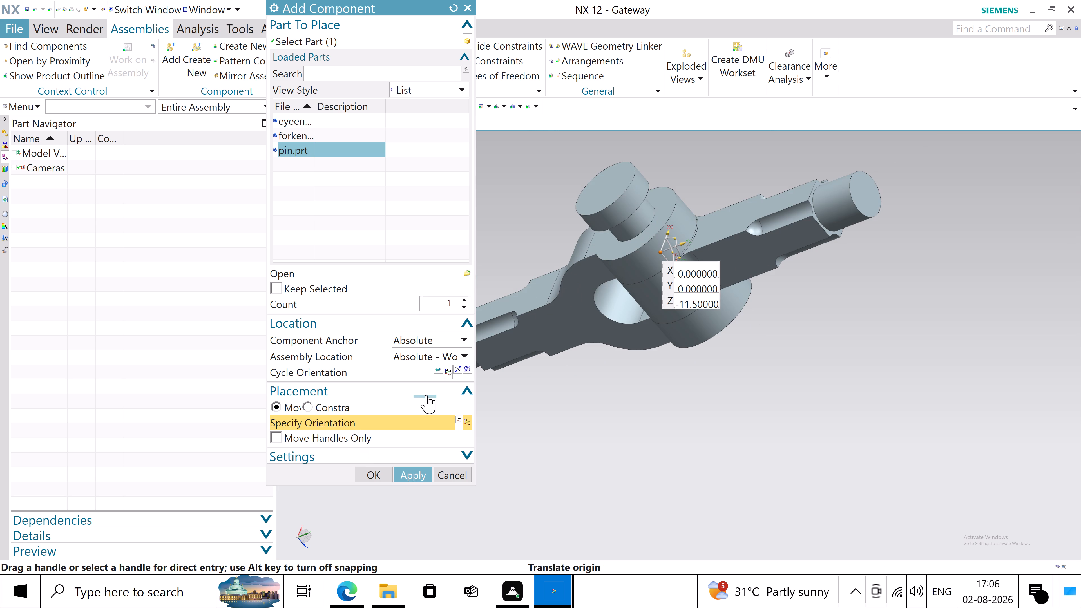
left_click_drag(667, 232, 675, 180)
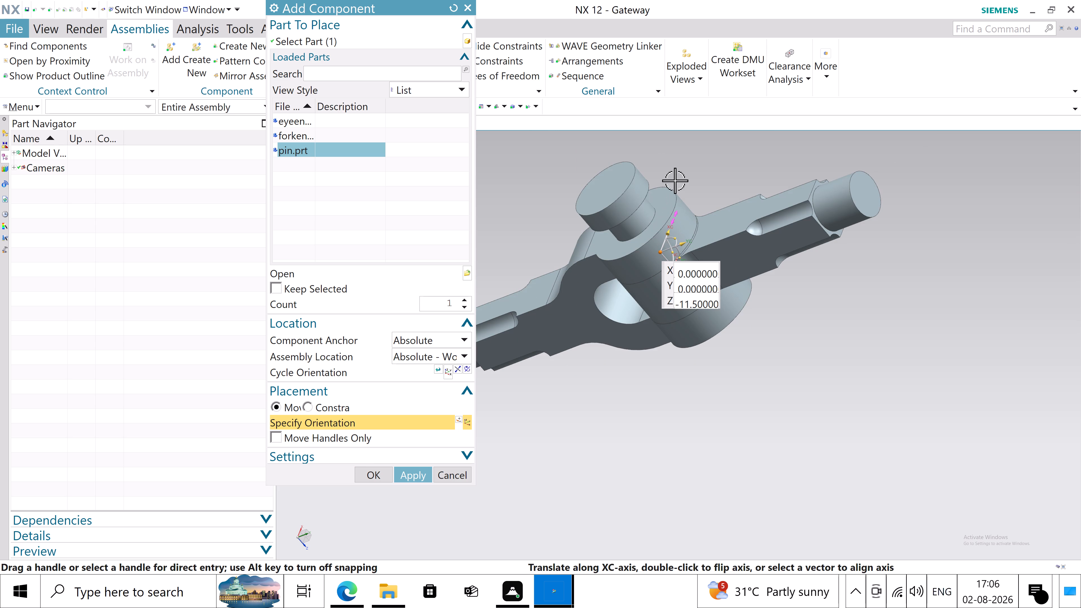
left_click_drag(675, 180, 680, 153)
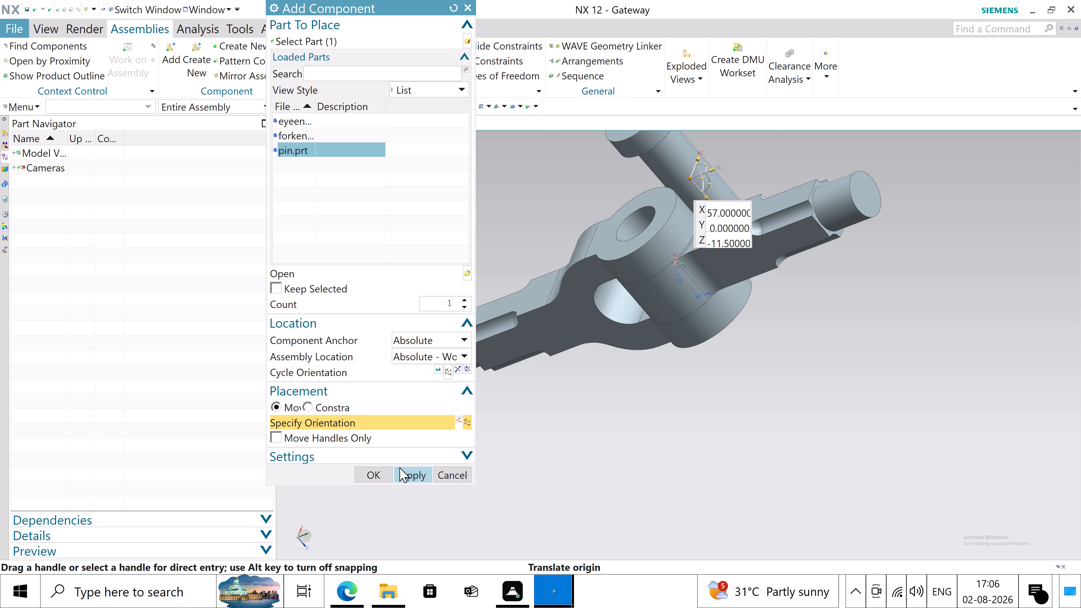
left_click(388, 467)
Apply an Align/Lock constraint between the pin's cylindrical shank face and the hole face in the forkend's upper lug.
scroll(598, 429, "down", 2)
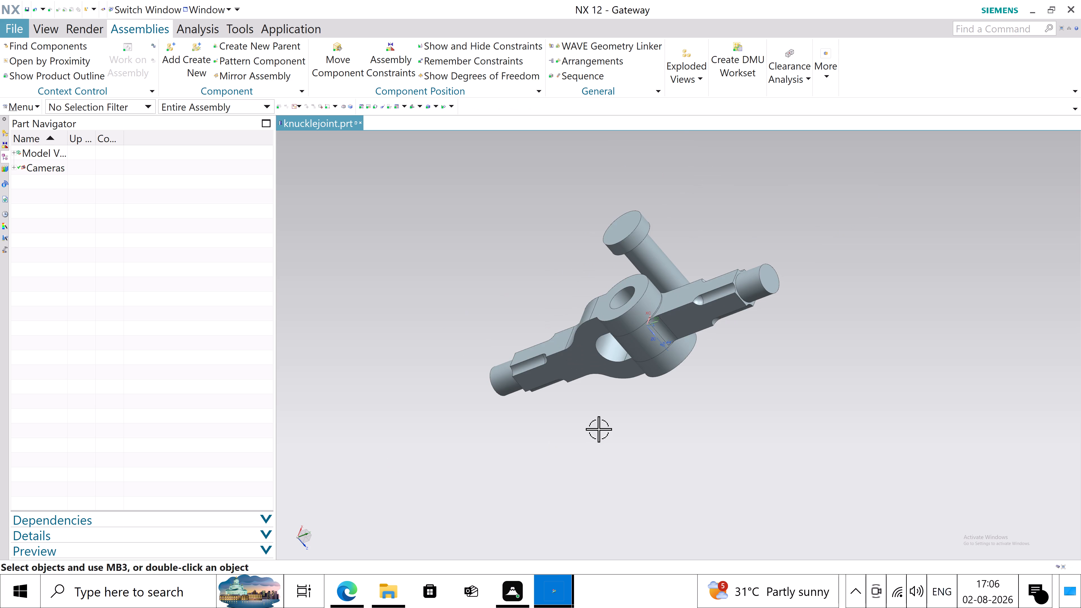
middle_click_drag(604, 425, 538, 425)
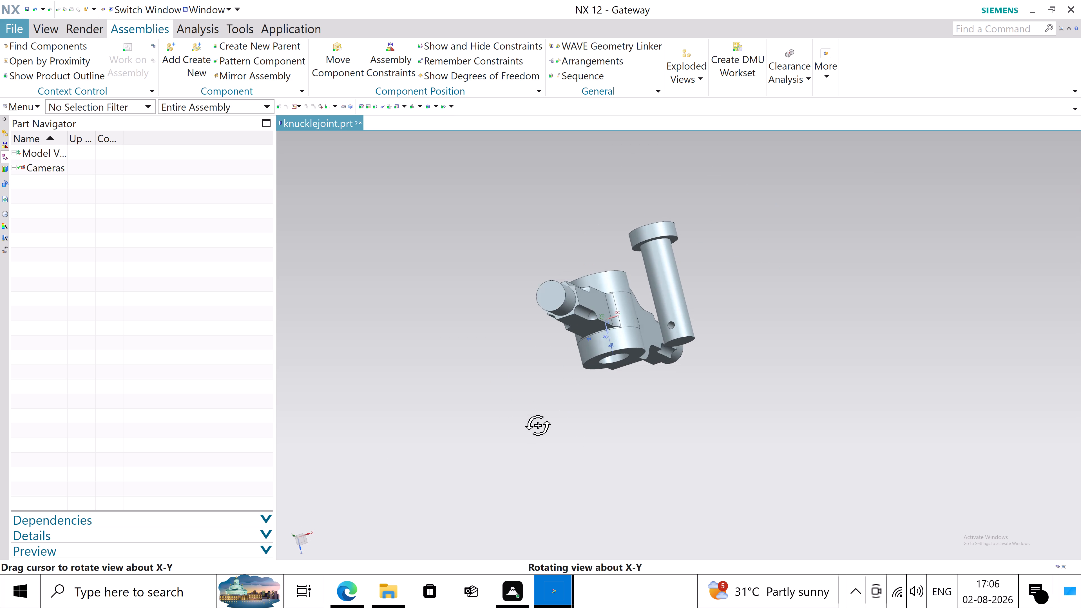
middle_click_drag(538, 425, 537, 426)
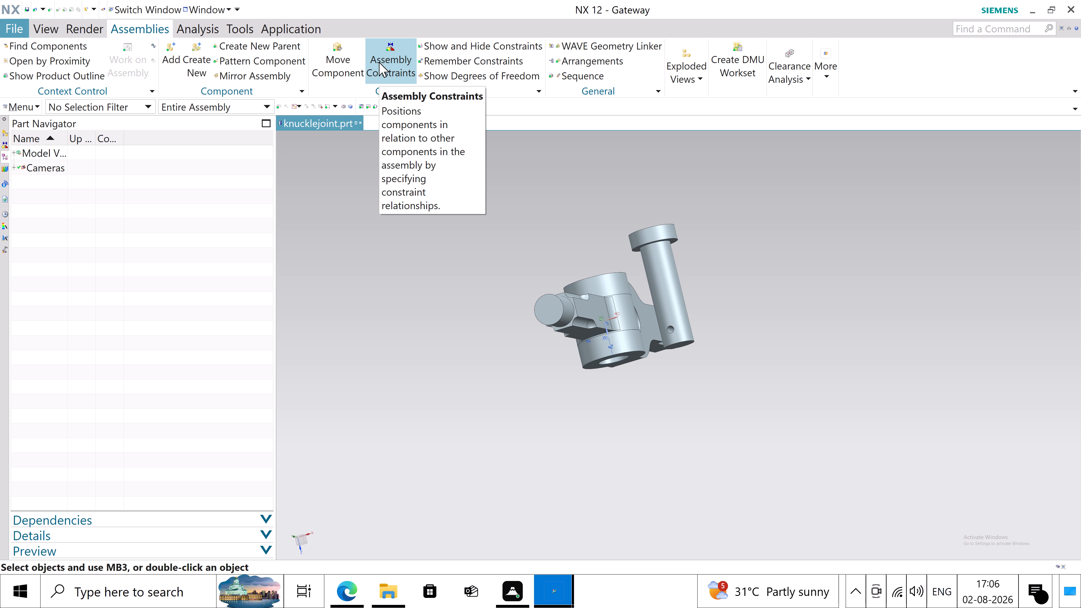
left_click(388, 59)
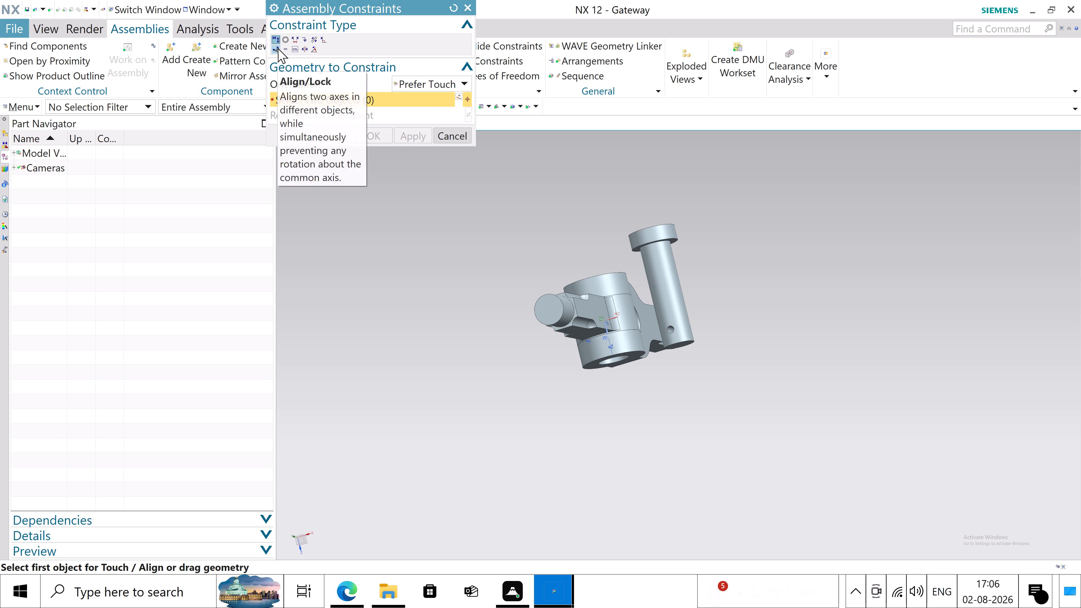
left_click(278, 48)
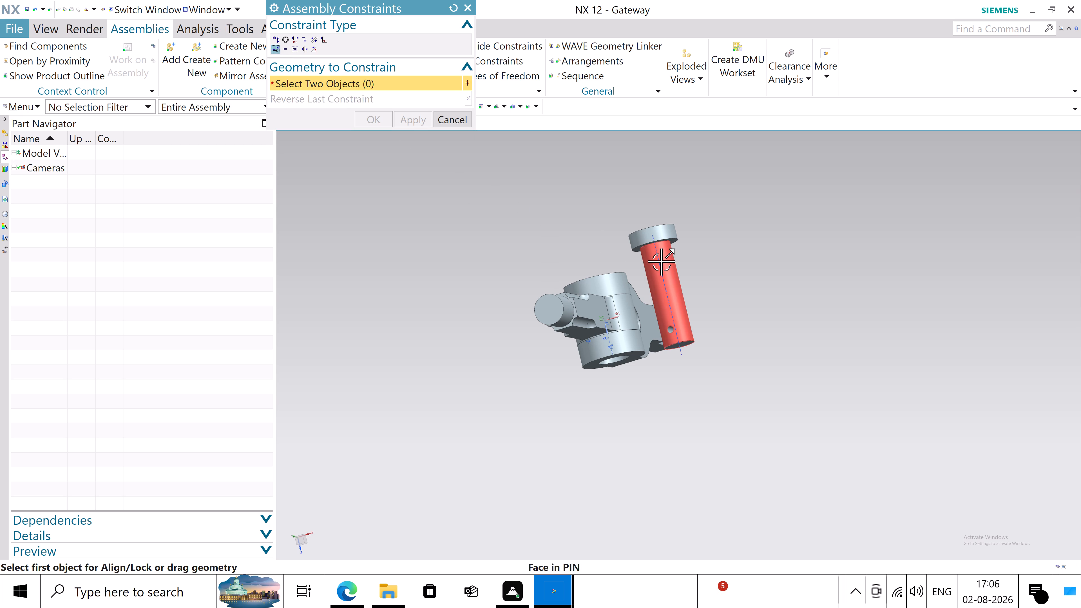
left_click(661, 262)
middle_click_drag(584, 390, 634, 420)
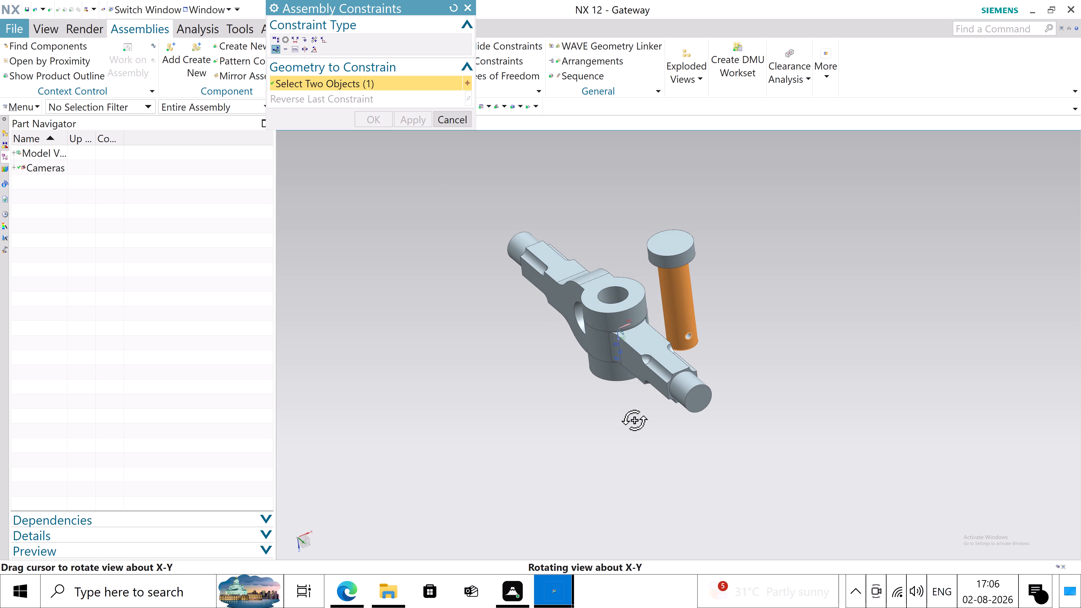
scroll(629, 293, "up", 4)
left_click(607, 294)
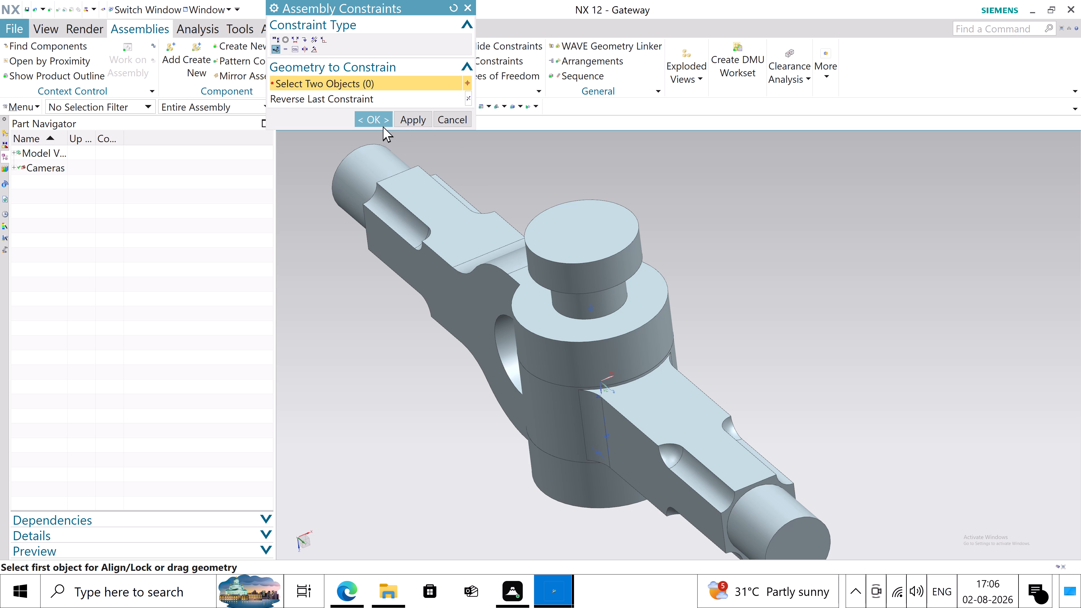
left_click(383, 126)
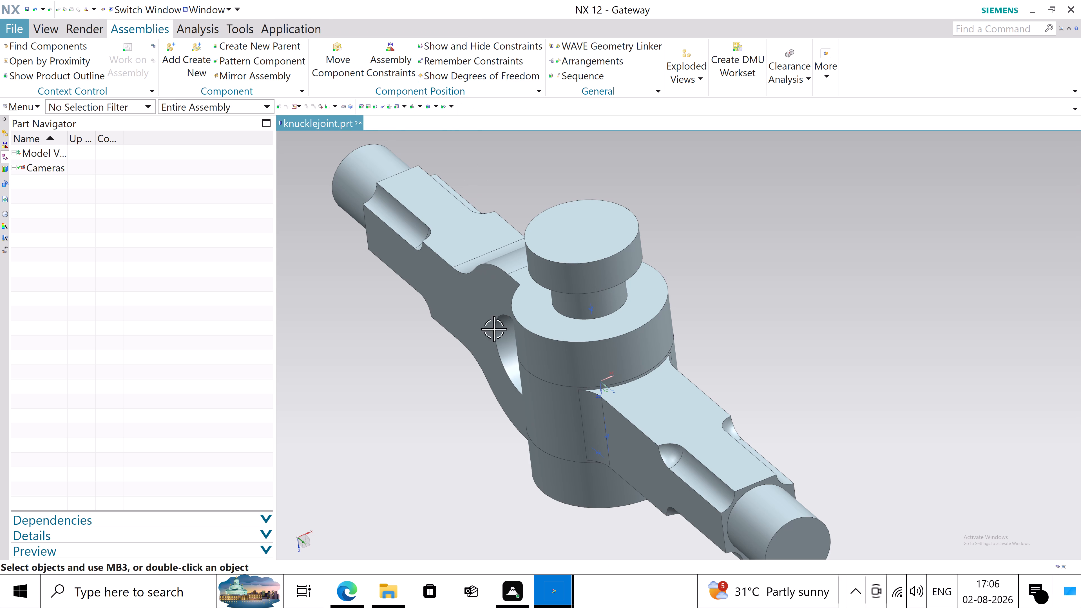
Apply a Touch/Align constraint with Prefer Touch between the underside of the pin head and the outer face of the forkend's upper lug.
middle_click_drag(442, 396, 459, 331)
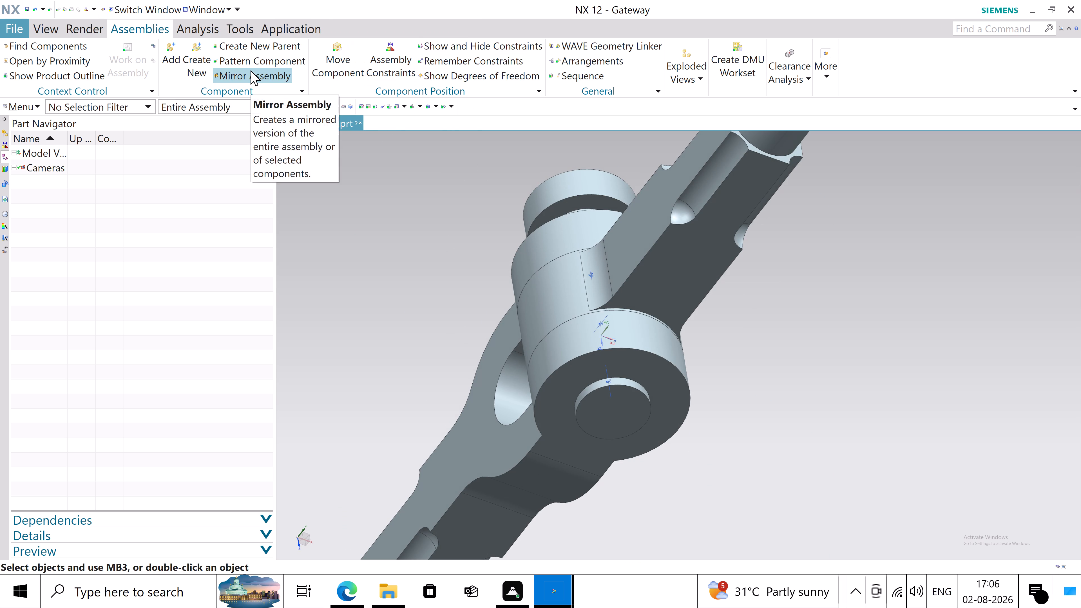
left_click(386, 62)
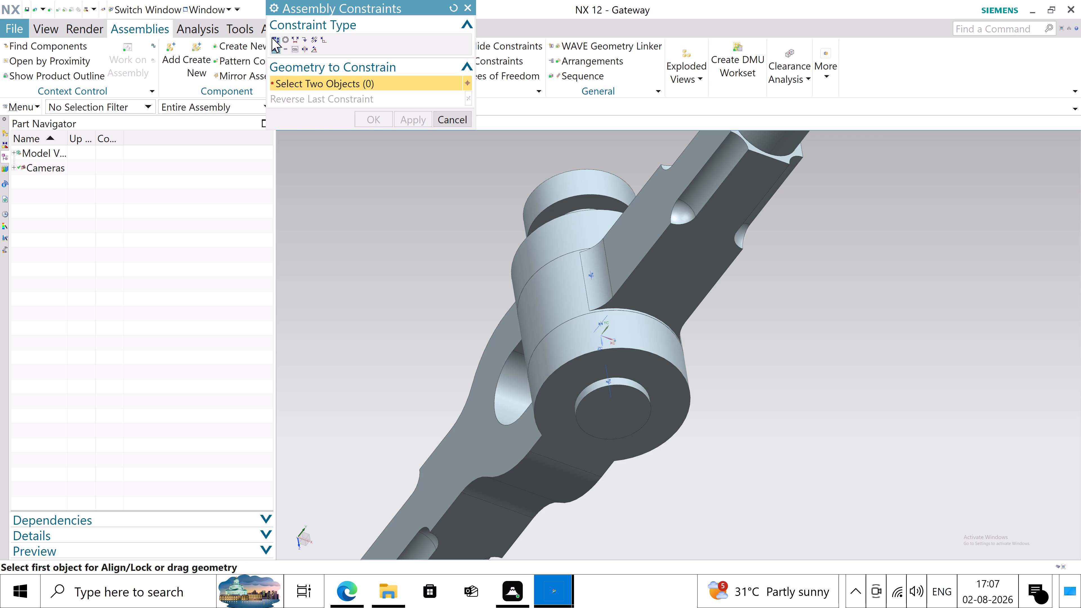
left_click(280, 39)
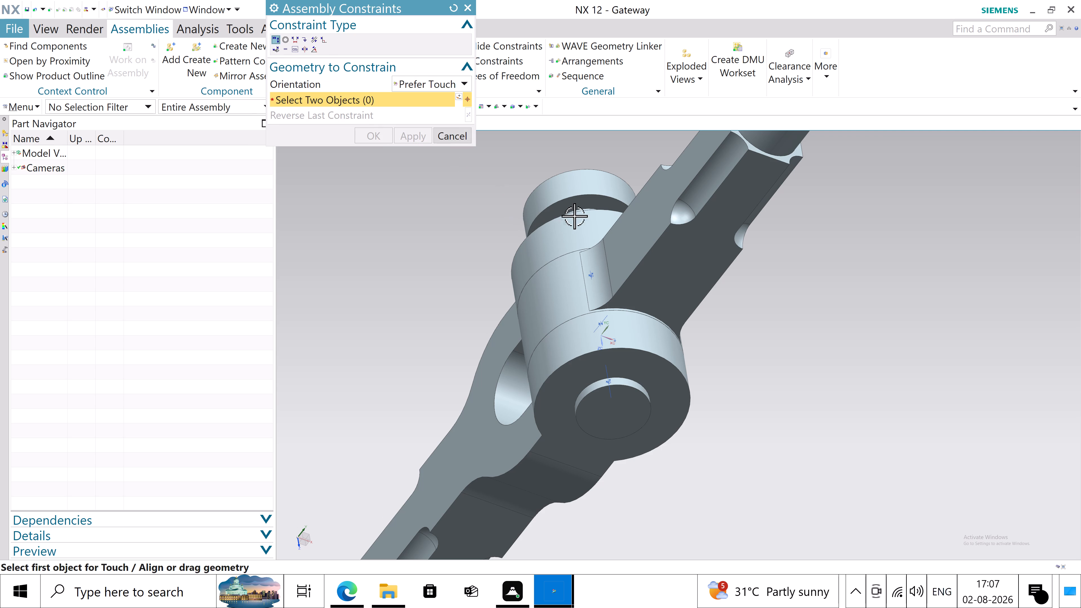
left_click(585, 202)
middle_click_drag(499, 197, 530, 288)
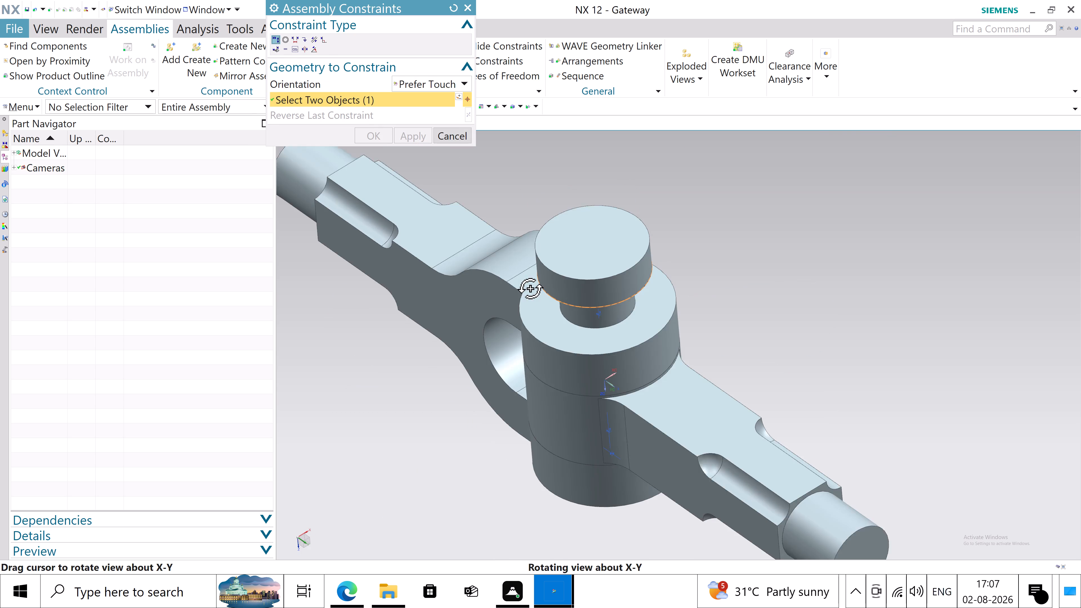
middle_click_drag(530, 288, 530, 289)
left_click(606, 347)
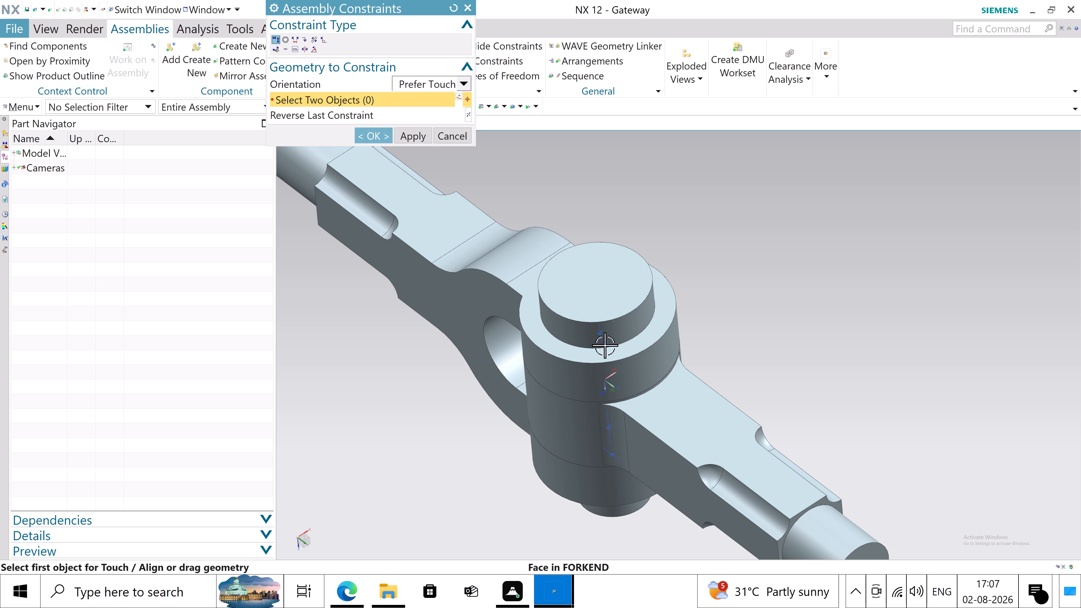
left_click(377, 133)
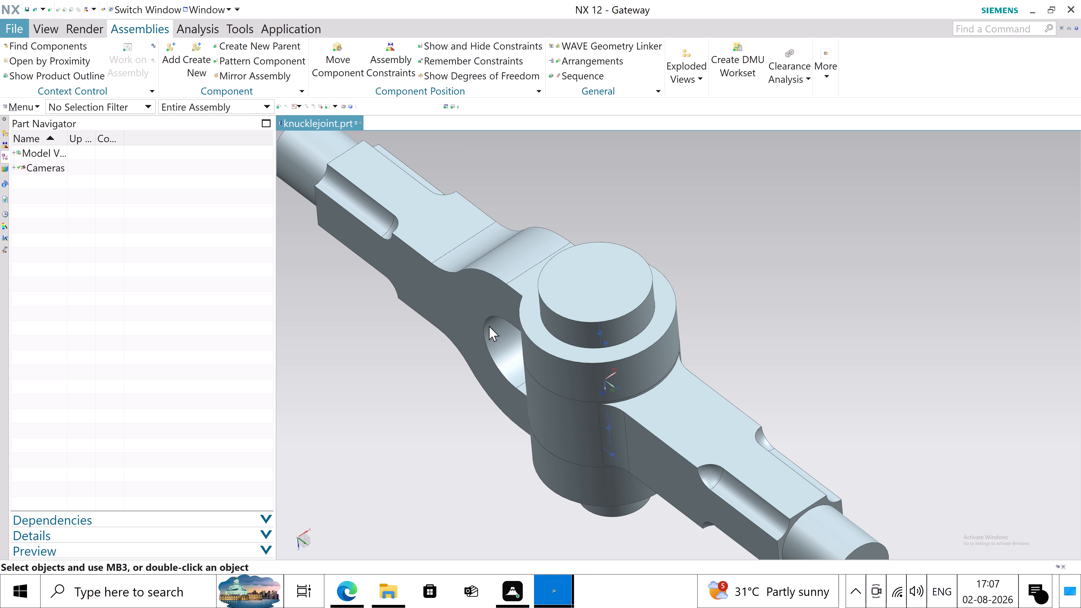
Inspect the assembled joint from several directions and review its component structure and assembly constraints.
scroll(528, 298, "down", 3)
middle_click_drag(523, 446, 561, 409)
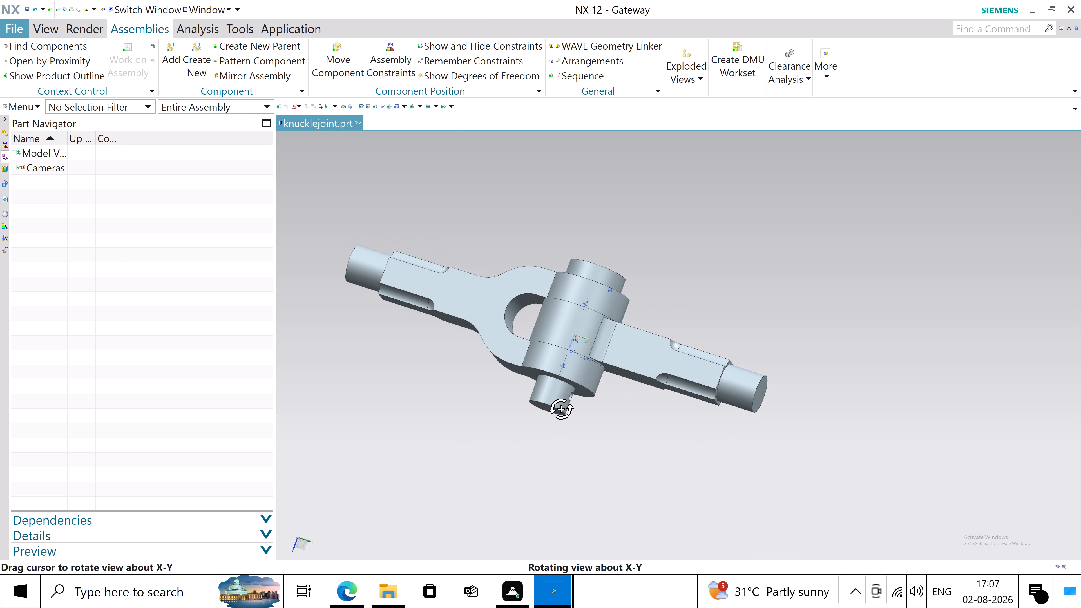
middle_click_drag(561, 409, 545, 407)
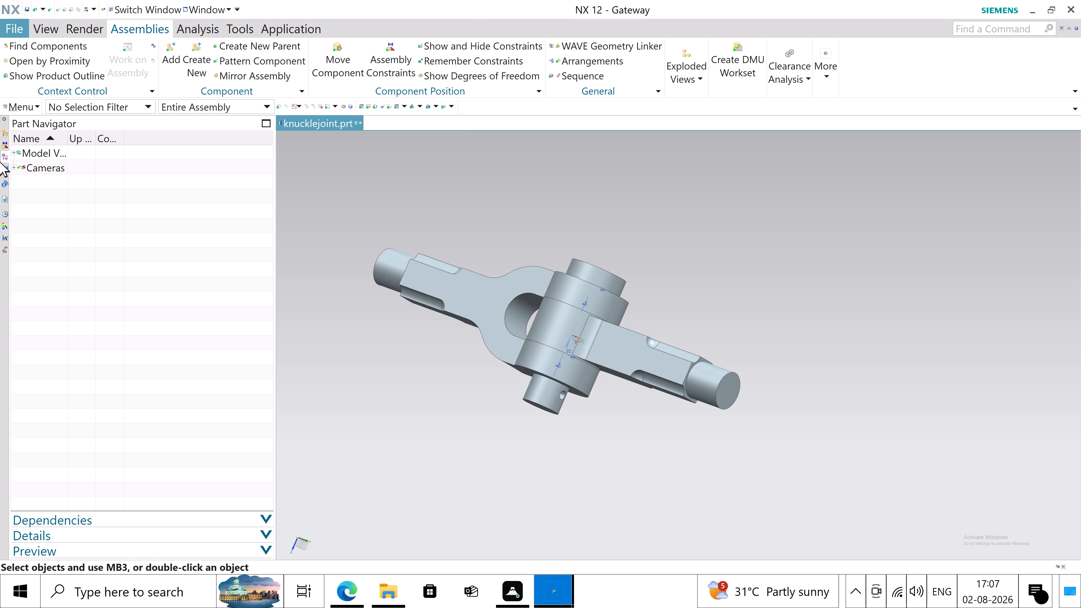
left_click(7, 147)
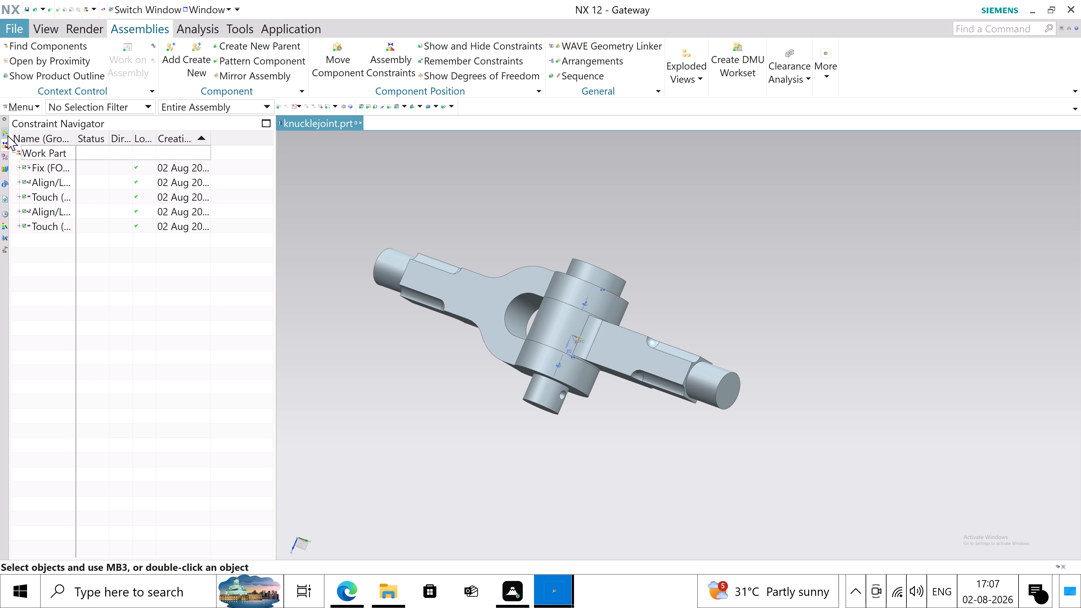
left_click(7, 131)
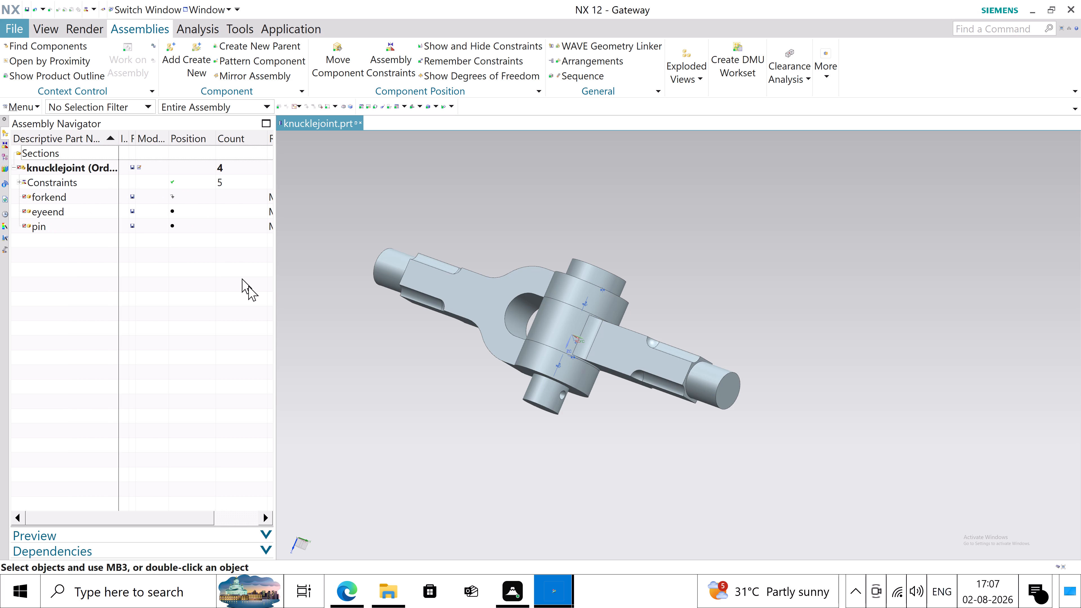
middle_click_drag(324, 342, 331, 376)
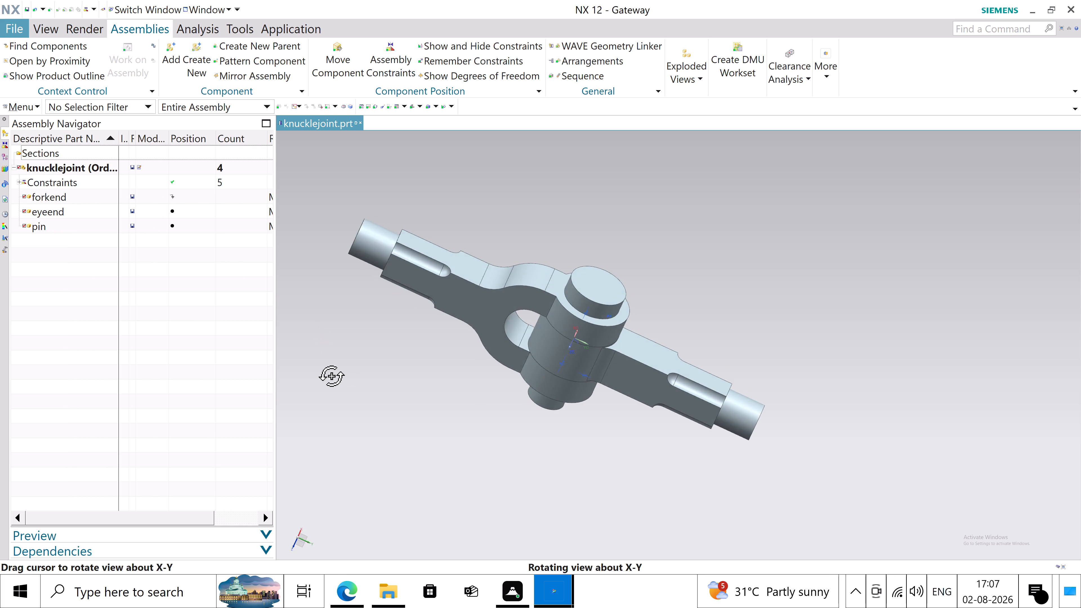
middle_click_drag(331, 376, 319, 368)
left_click(3, 157)
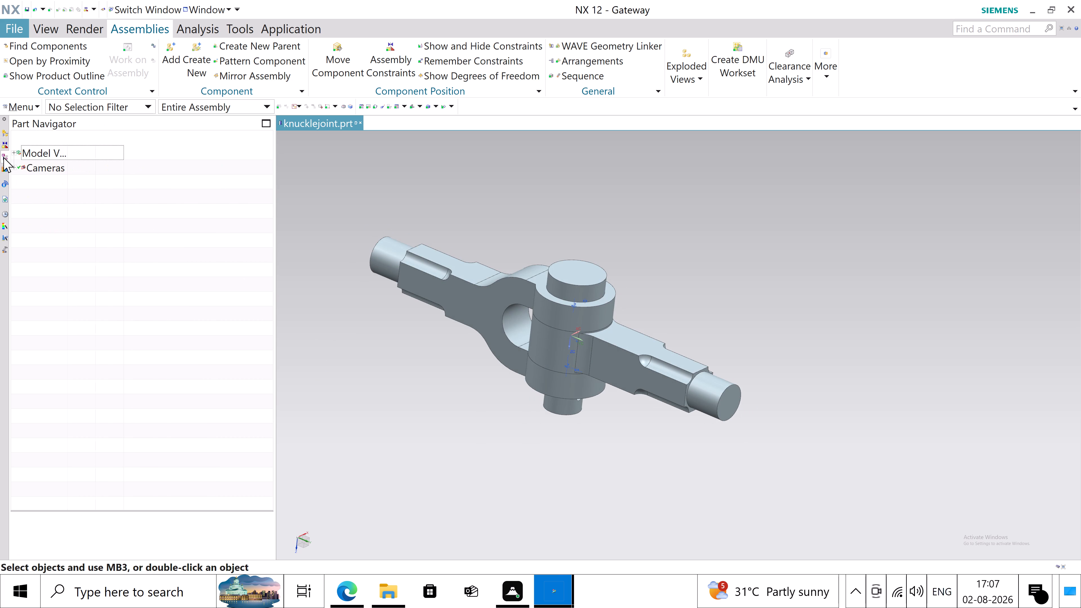
left_click(3, 146)
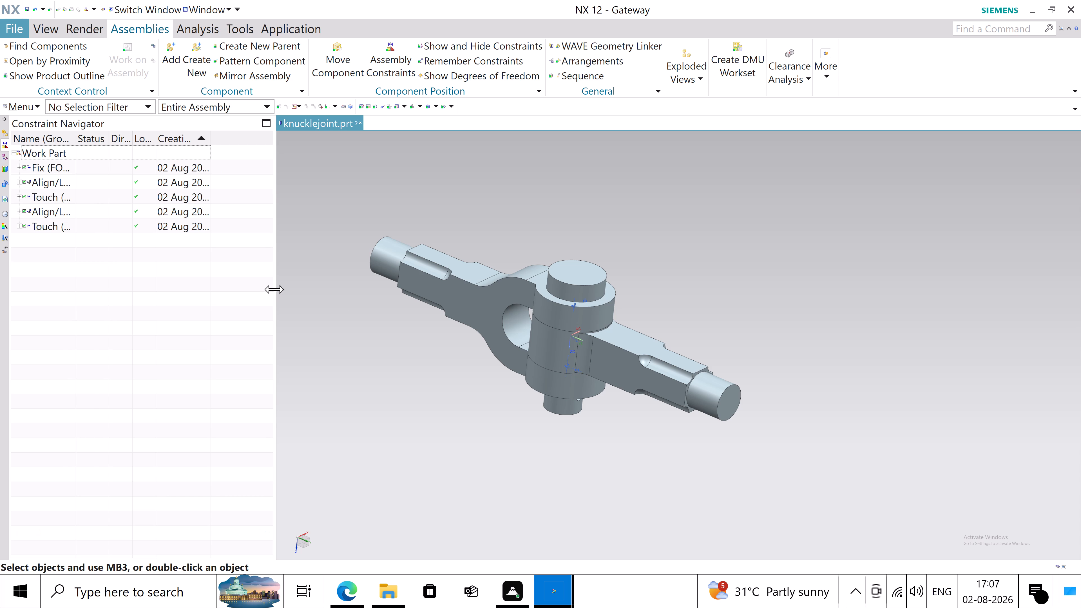
Add the collar part to the assembly, shifted to Y 187 and Z 69 so it sits clear below the eyeend rod.
middle_click_drag(470, 379, 473, 361)
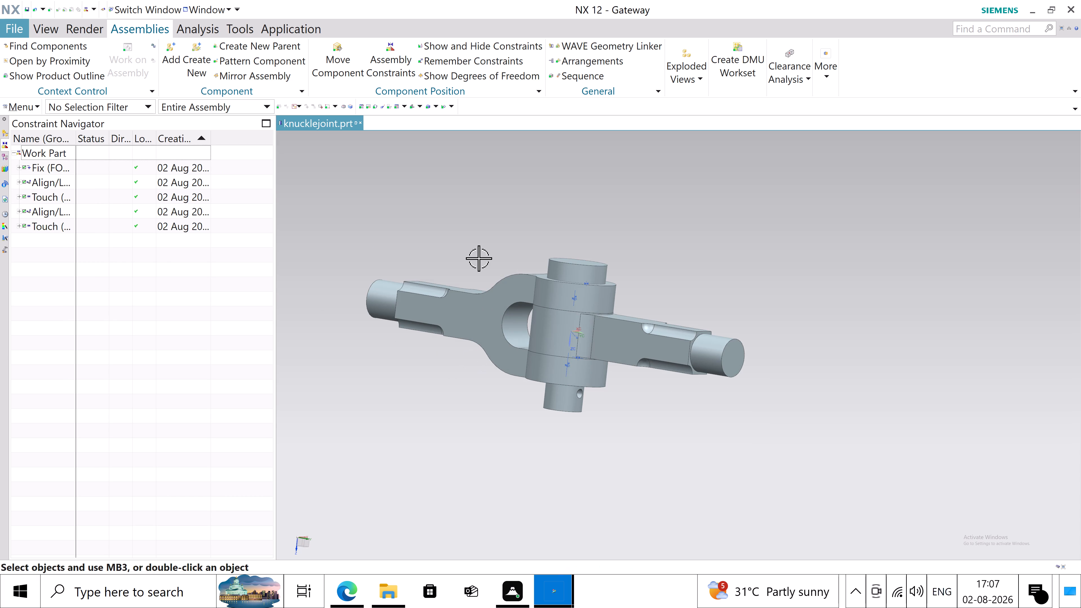
left_click(168, 66)
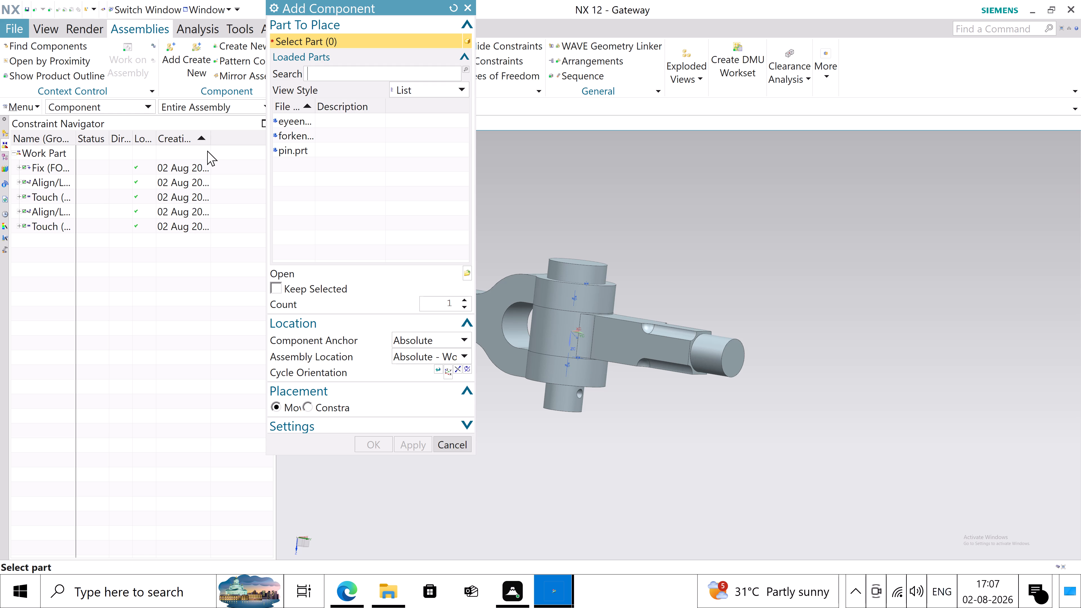
left_click(466, 272)
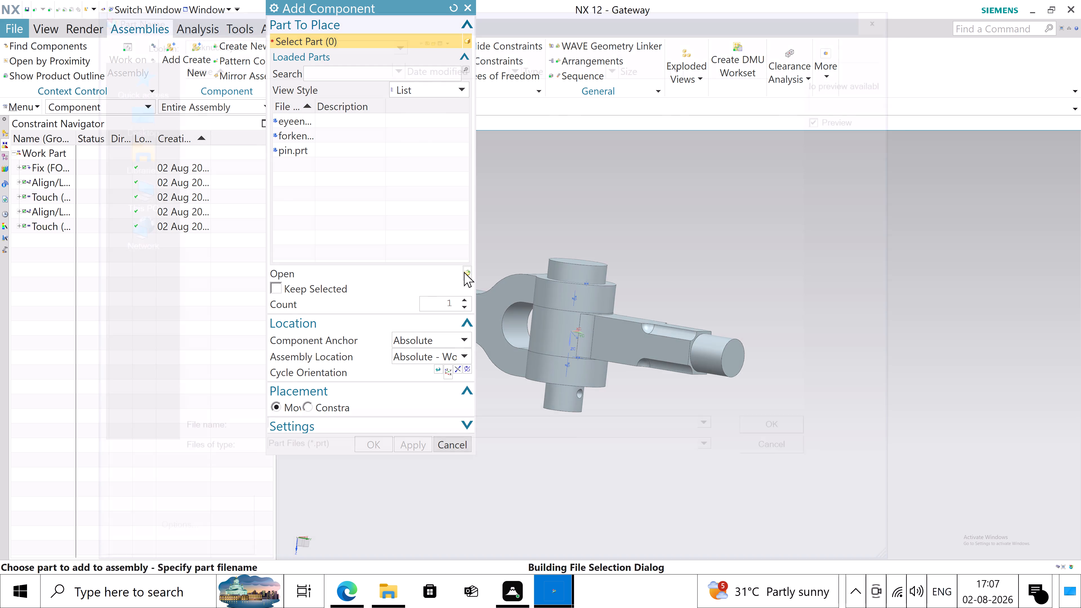
left_click(201, 83)
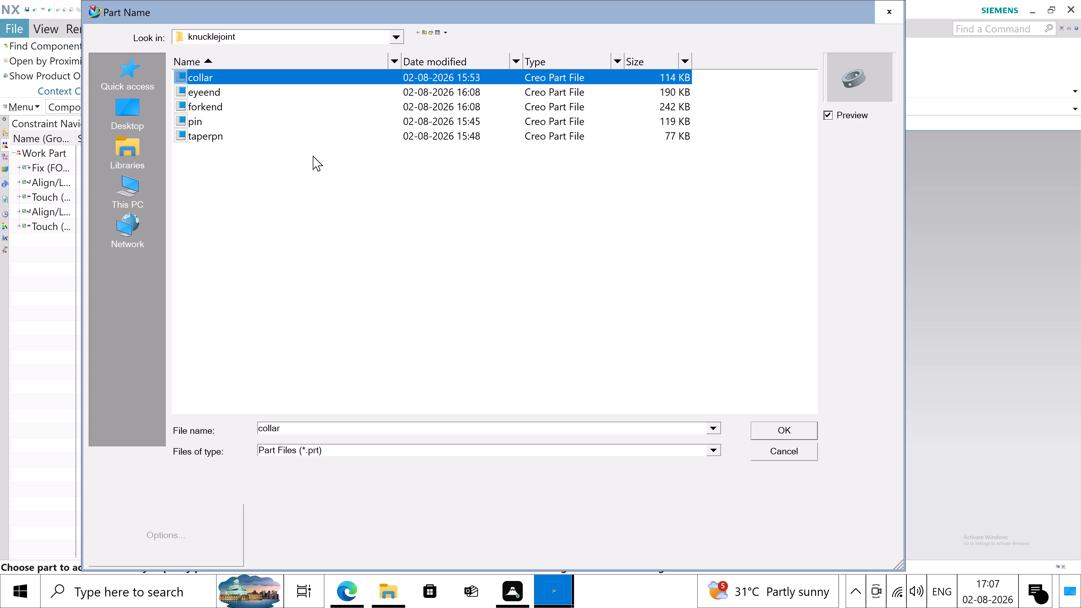
left_click(808, 429)
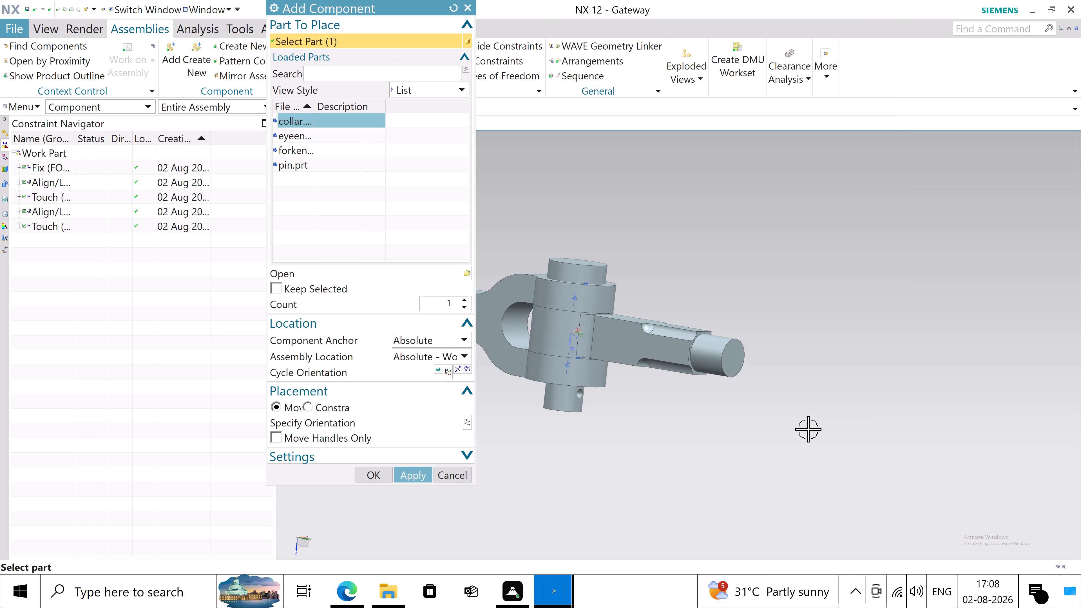
left_click(386, 423)
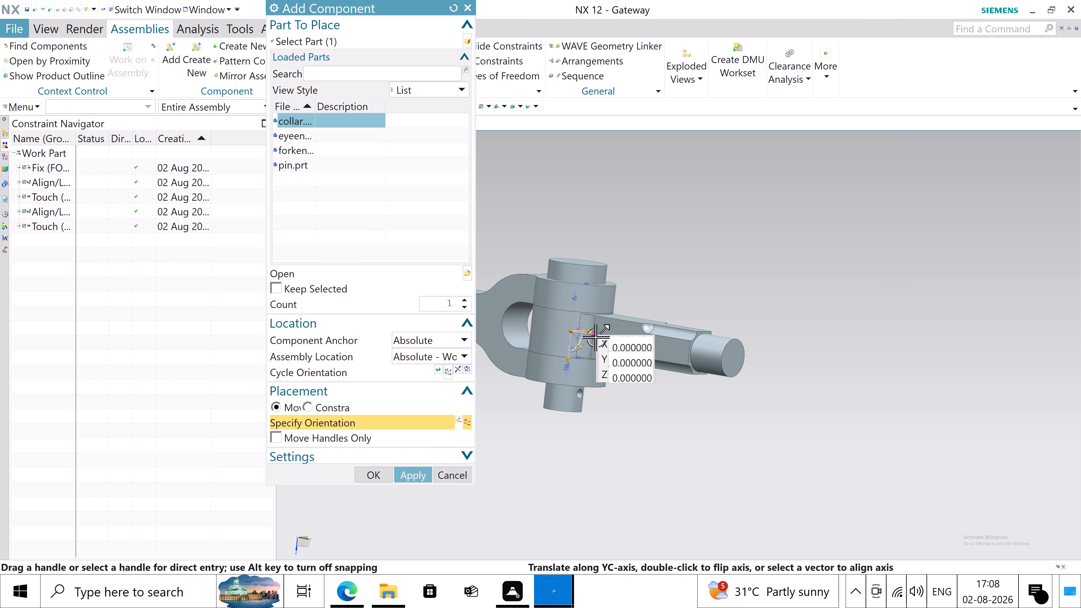
left_click_drag(594, 336, 821, 403)
left_click_drag(801, 398, 803, 415)
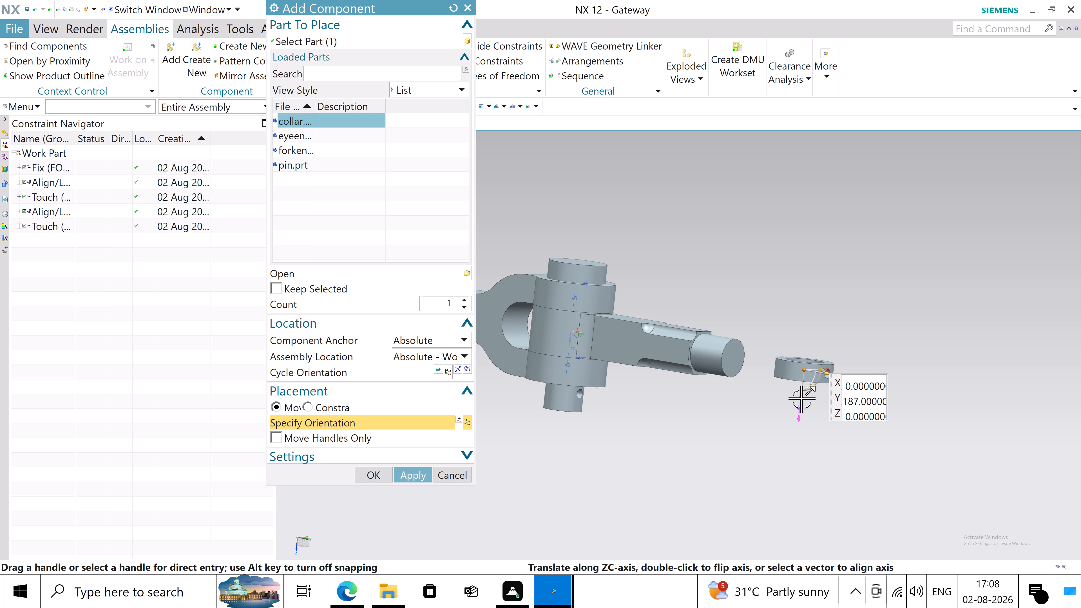
left_click_drag(803, 415, 808, 504)
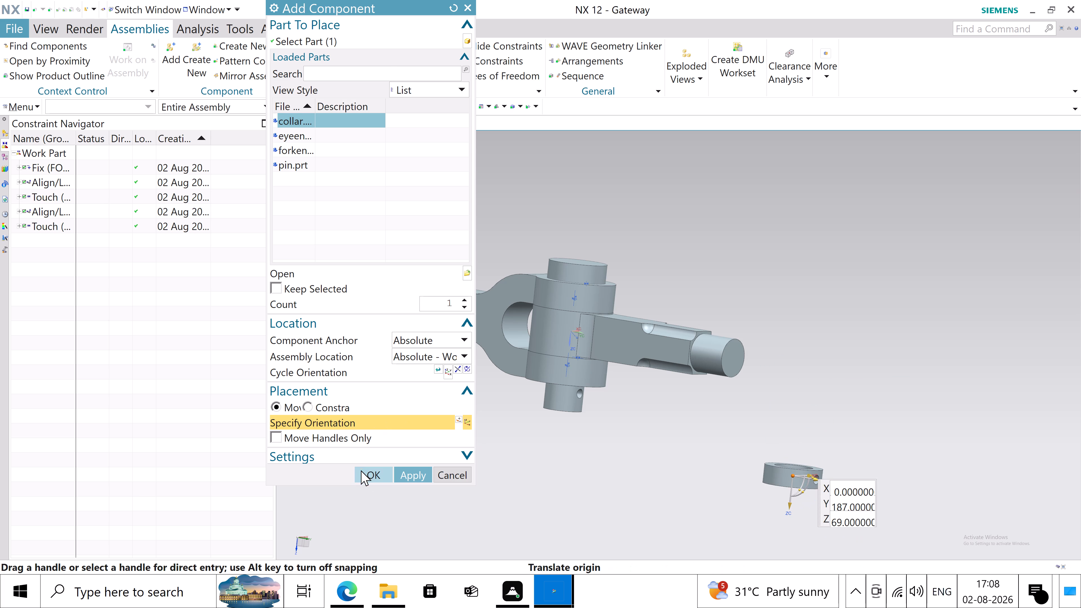
left_click(364, 473)
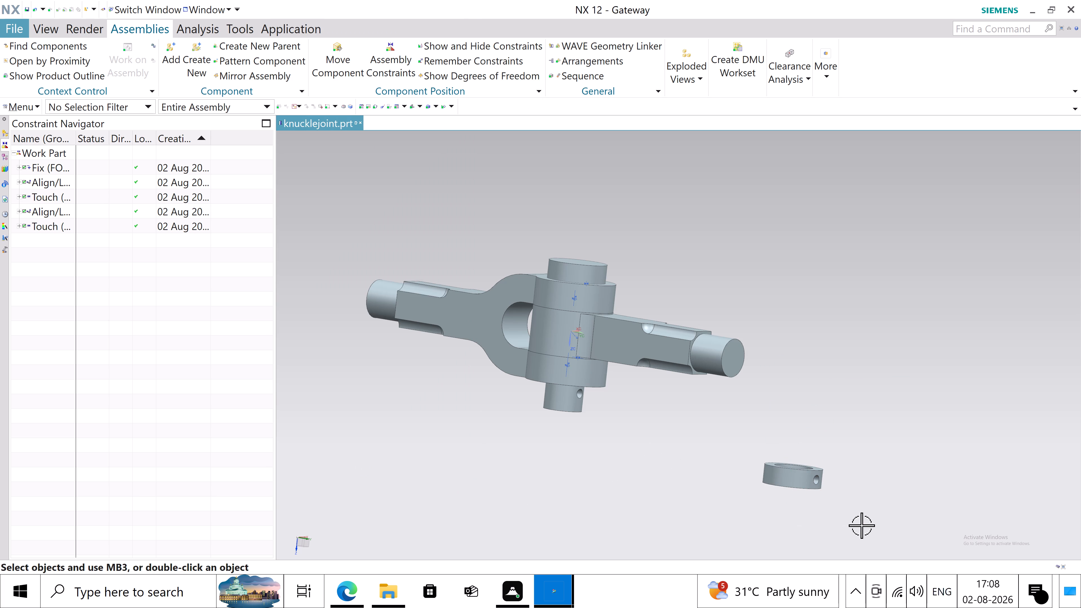
Apply a Touch/Align constraint with Infer Center/Axis between the centerline of the collar's cross hole and the centerline of the pin's cross hole.
scroll(861, 523, "up", 2)
scroll(770, 453, "down", 1)
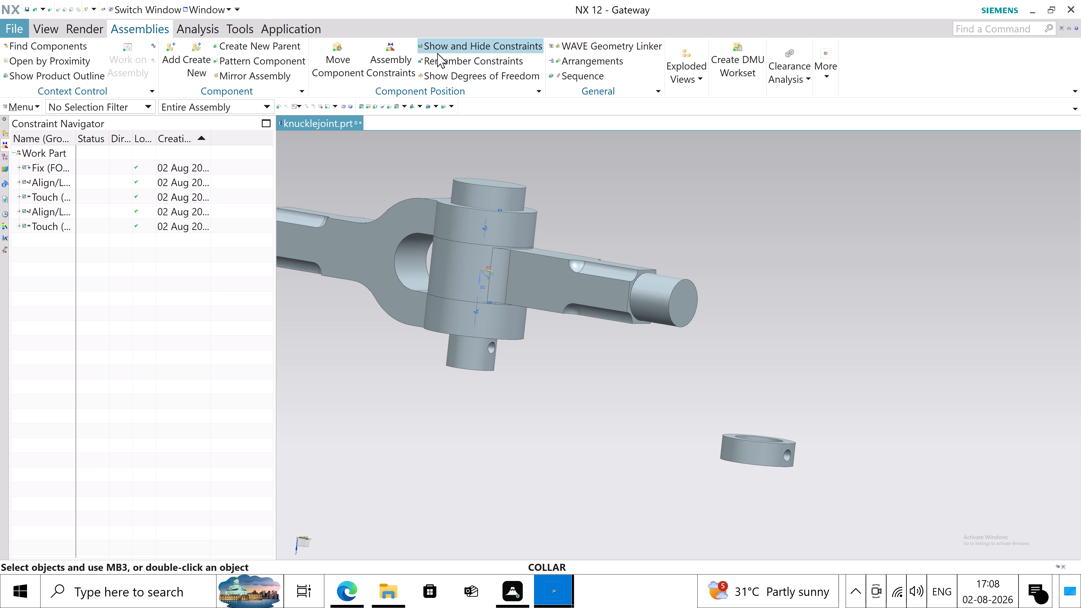
left_click(393, 60)
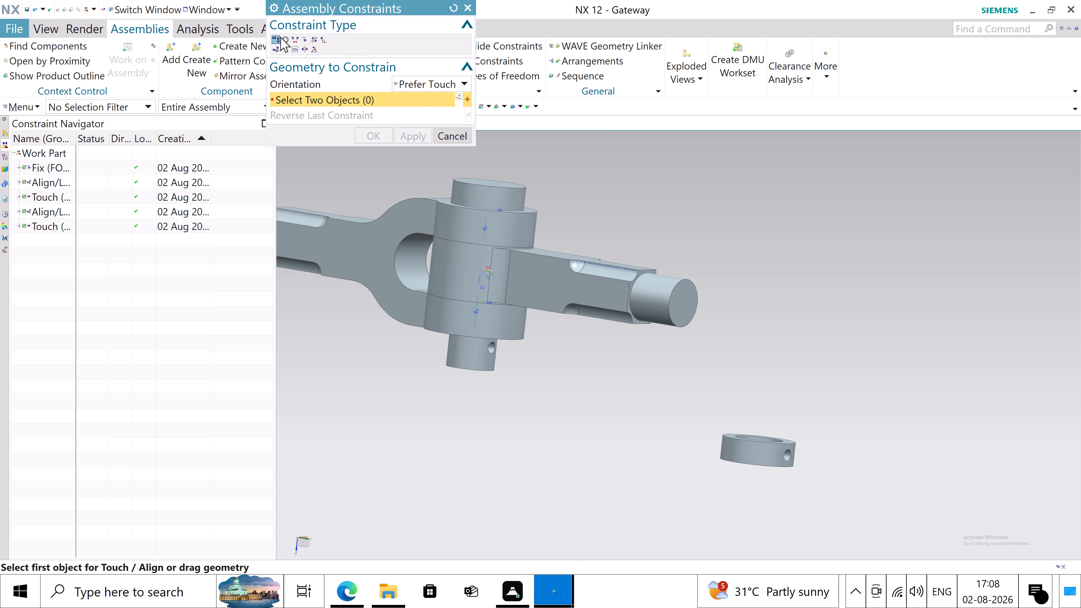
left_click(287, 40)
scroll(834, 503, "up", 2)
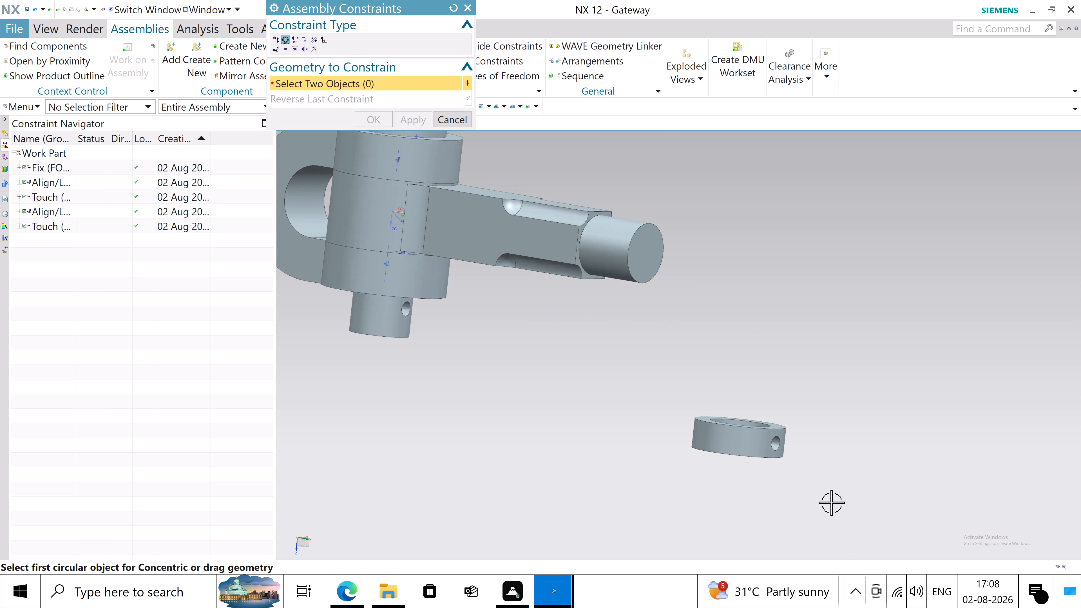
scroll(831, 502, "up", 1)
scroll(736, 411, "up", 4)
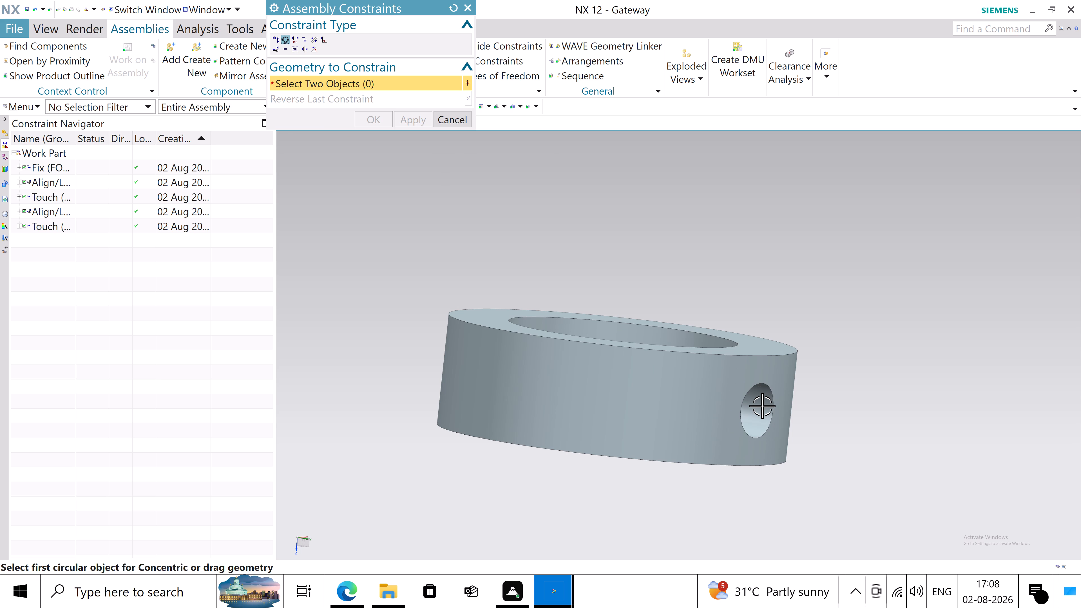
scroll(762, 406, "down", 7)
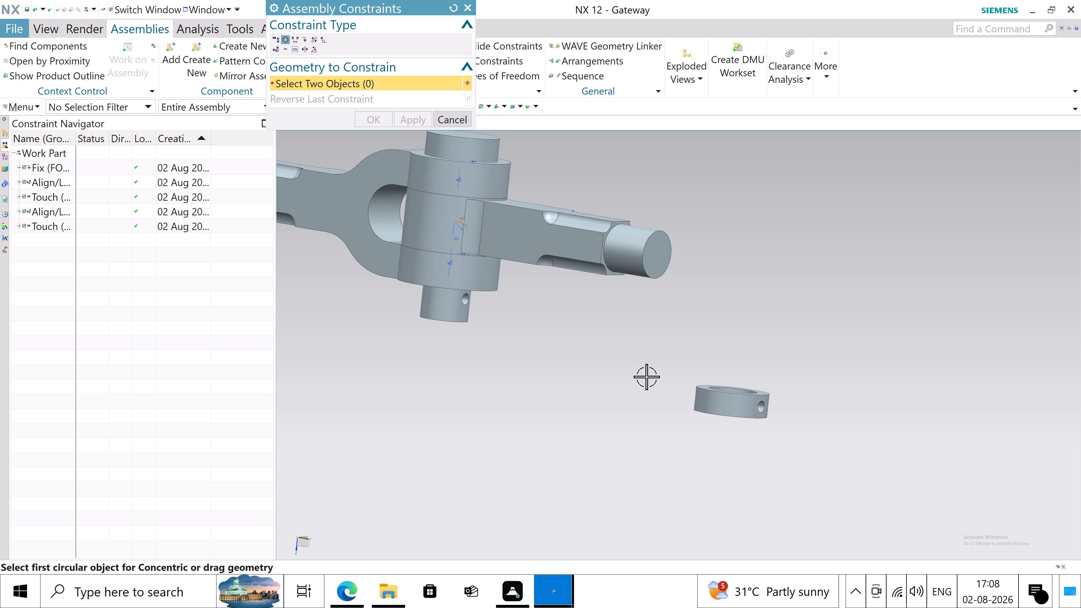
left_click(275, 44)
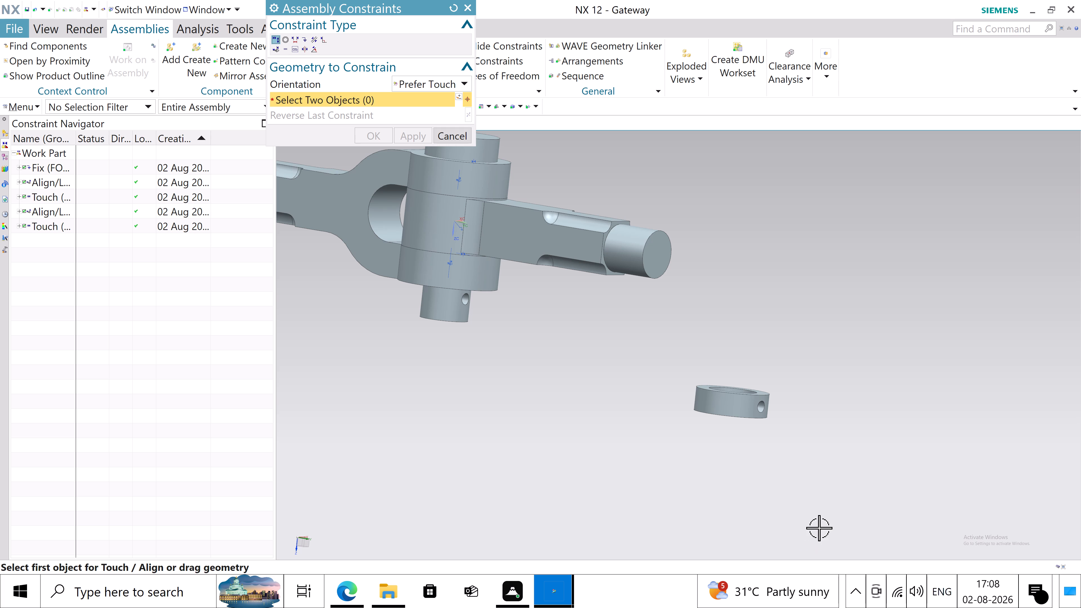
scroll(802, 426, "up", 3)
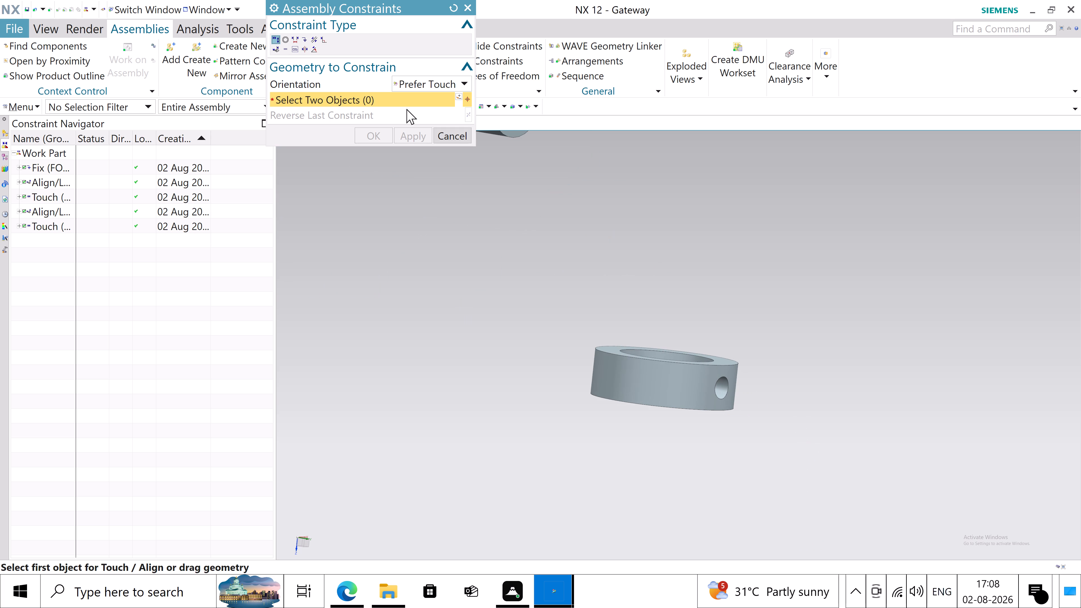
left_click(426, 75)
left_click(430, 88)
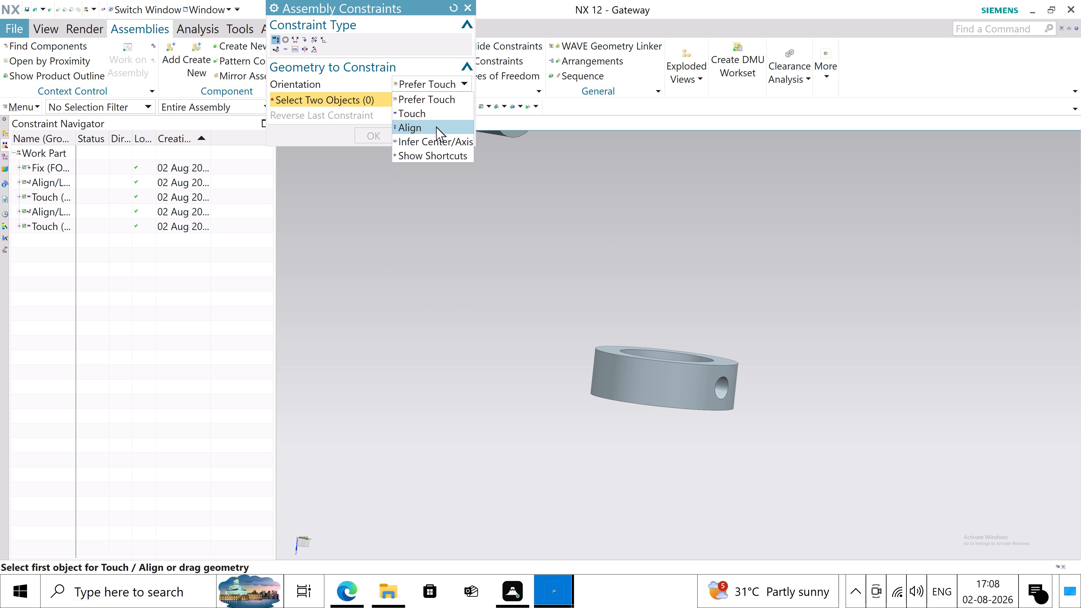
left_click(437, 139)
scroll(731, 389, "up", 4)
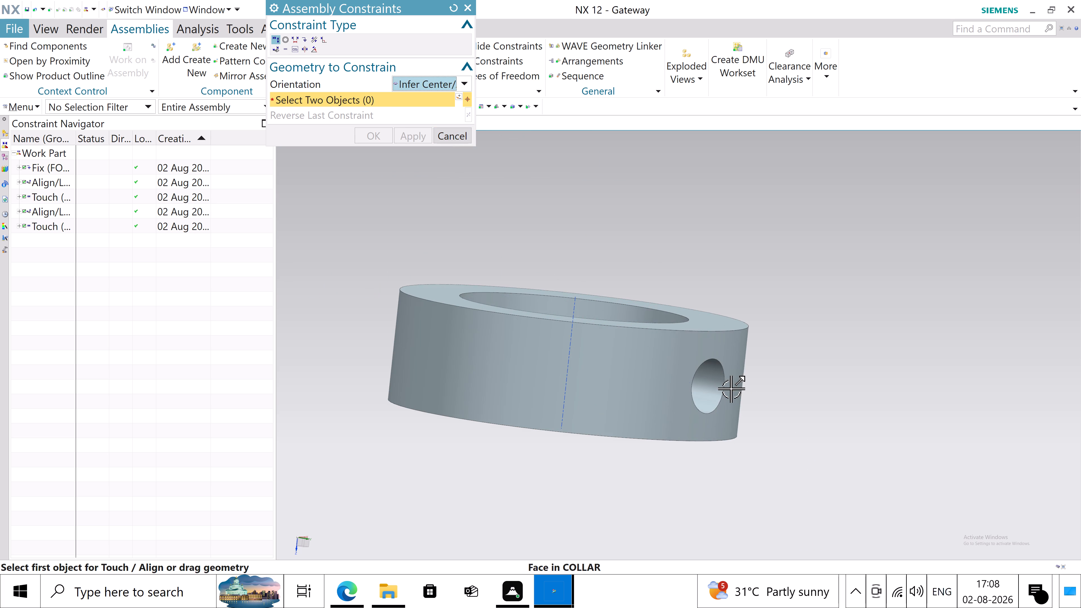
left_click(697, 384)
scroll(756, 386, "down", 1)
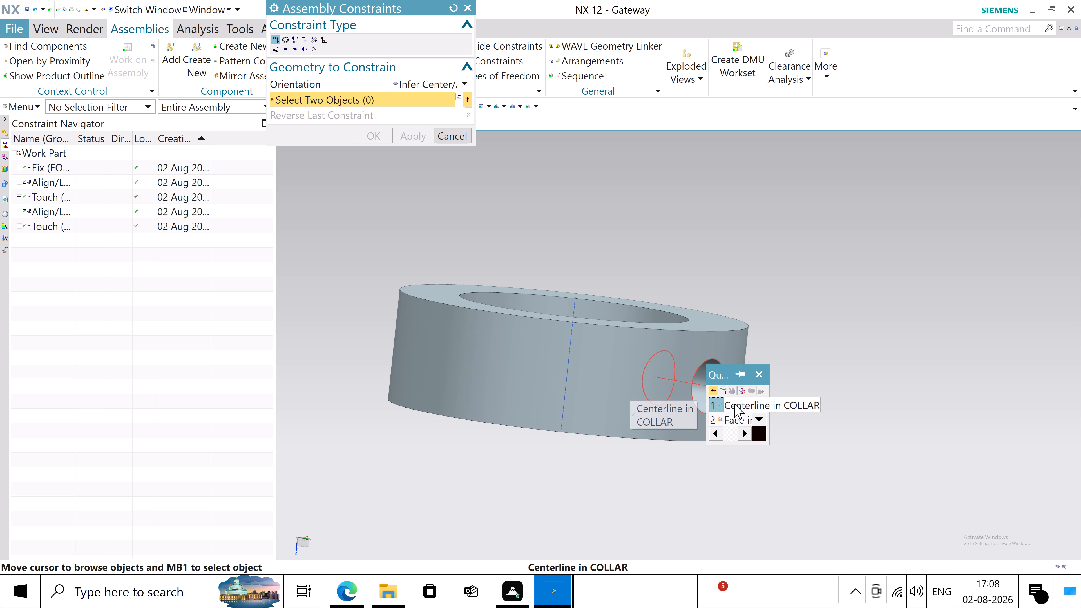
left_click(734, 404)
scroll(734, 404, "down", 8)
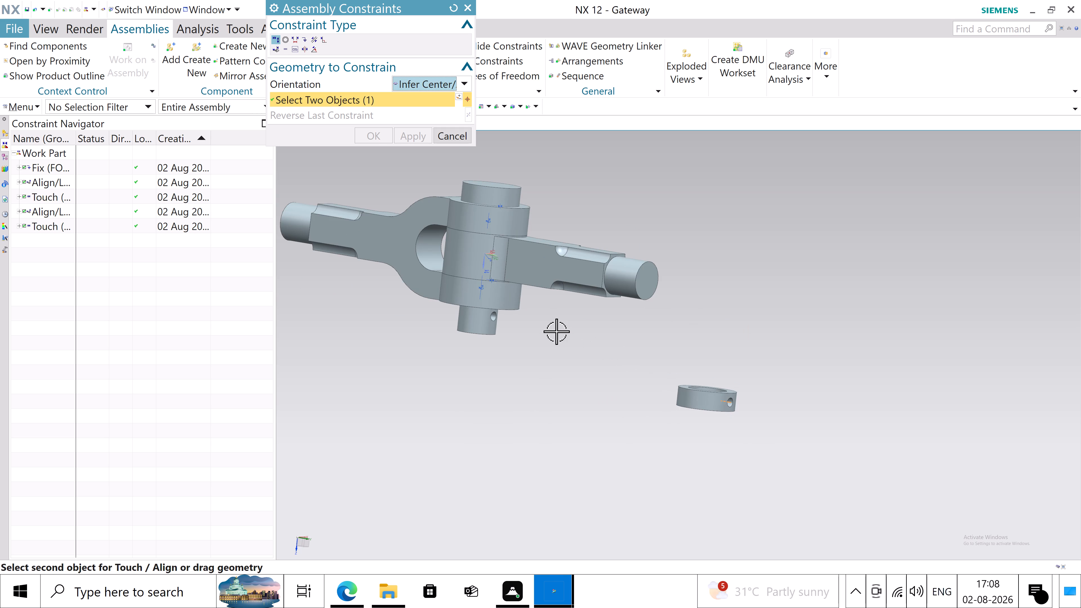
scroll(488, 313, "up", 11)
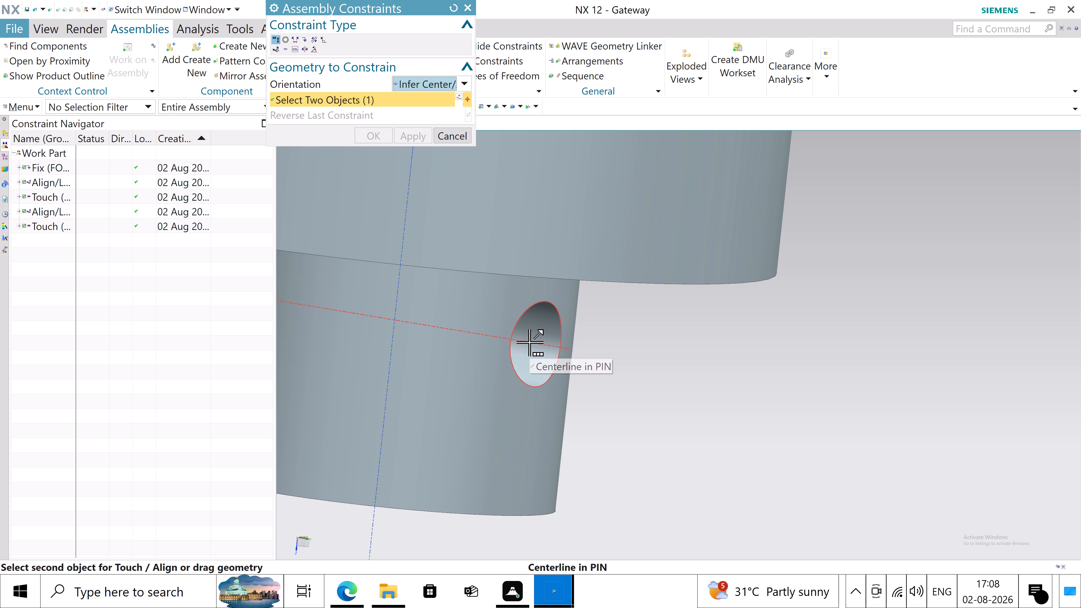
left_click(529, 342)
left_click(568, 367)
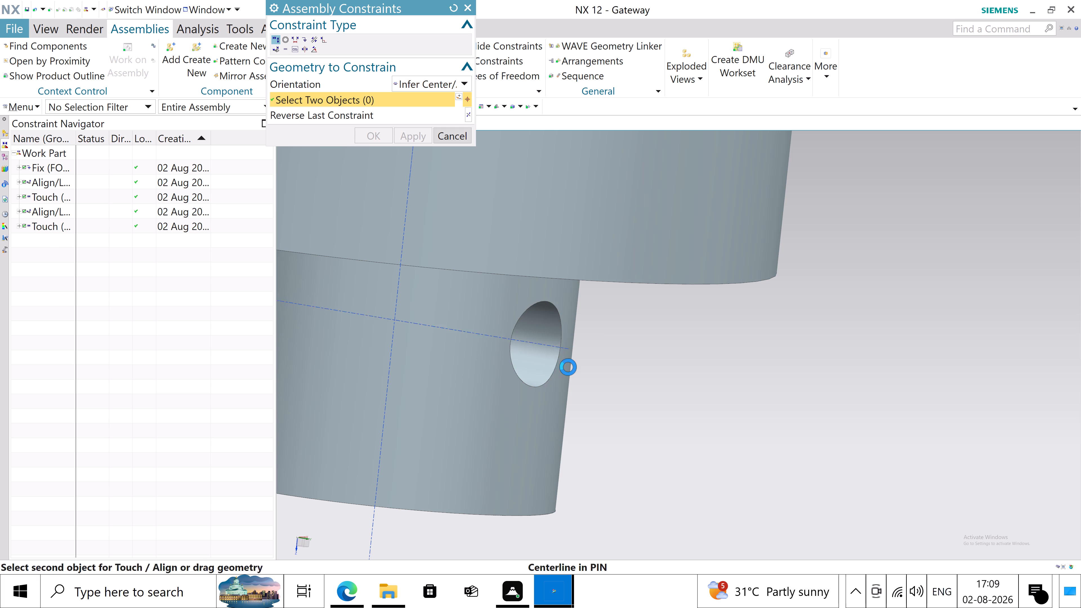
scroll(563, 366, "down", 9)
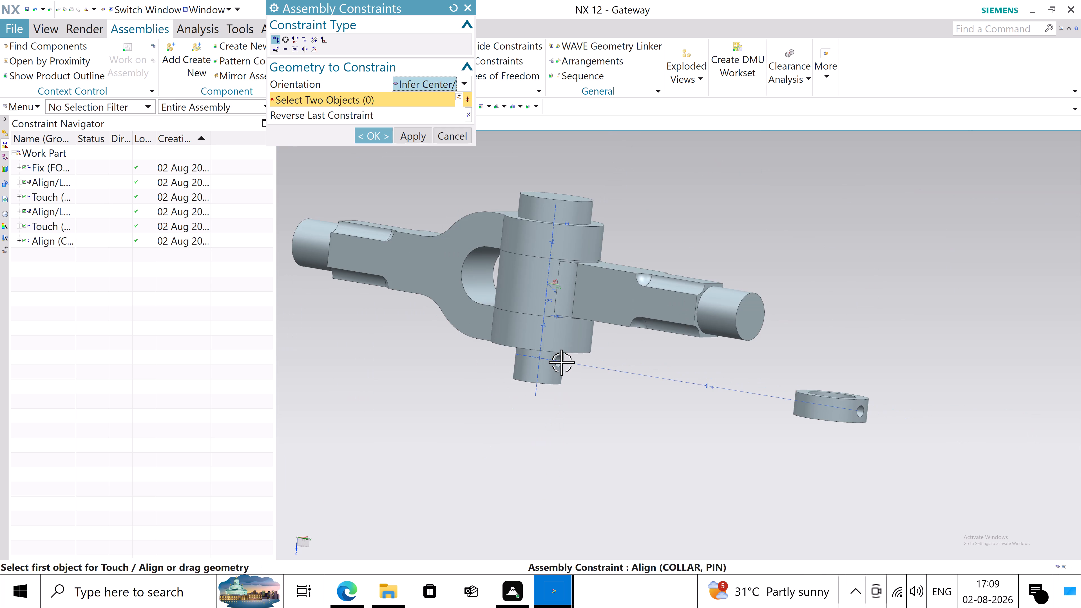
left_click(367, 135)
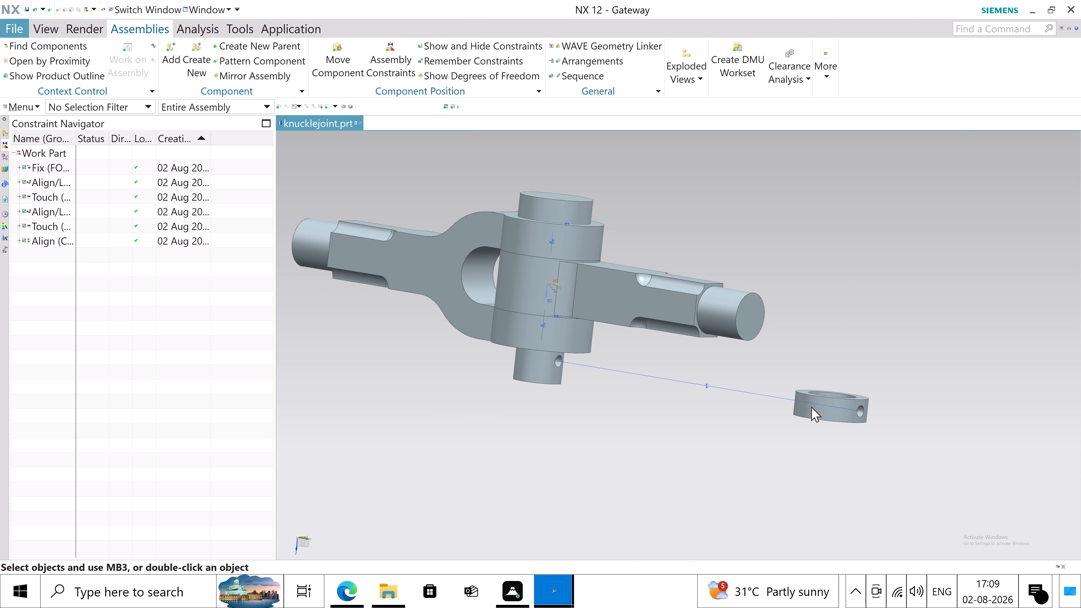
Show the collar's degrees of freedom, examine them from several directions, and clear their display.
right_click(818, 414)
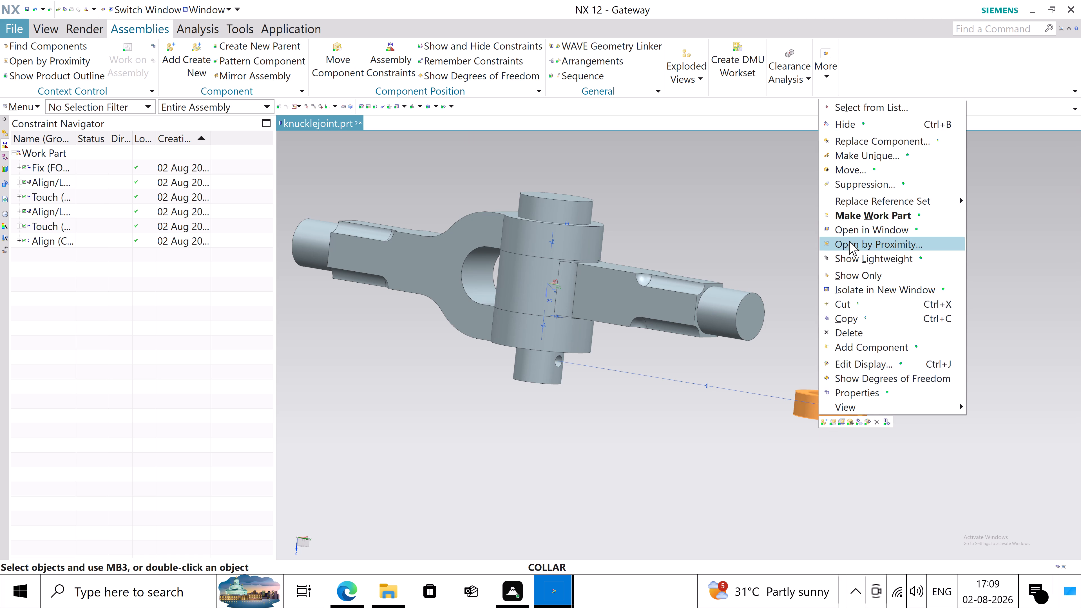
left_click(861, 383)
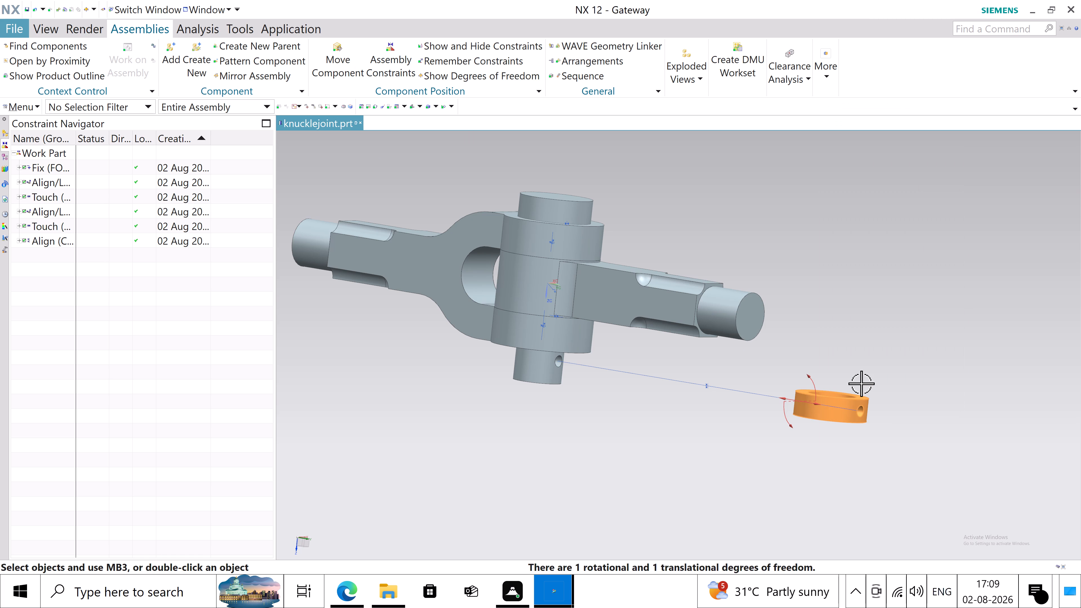
middle_click_drag(878, 354, 833, 349)
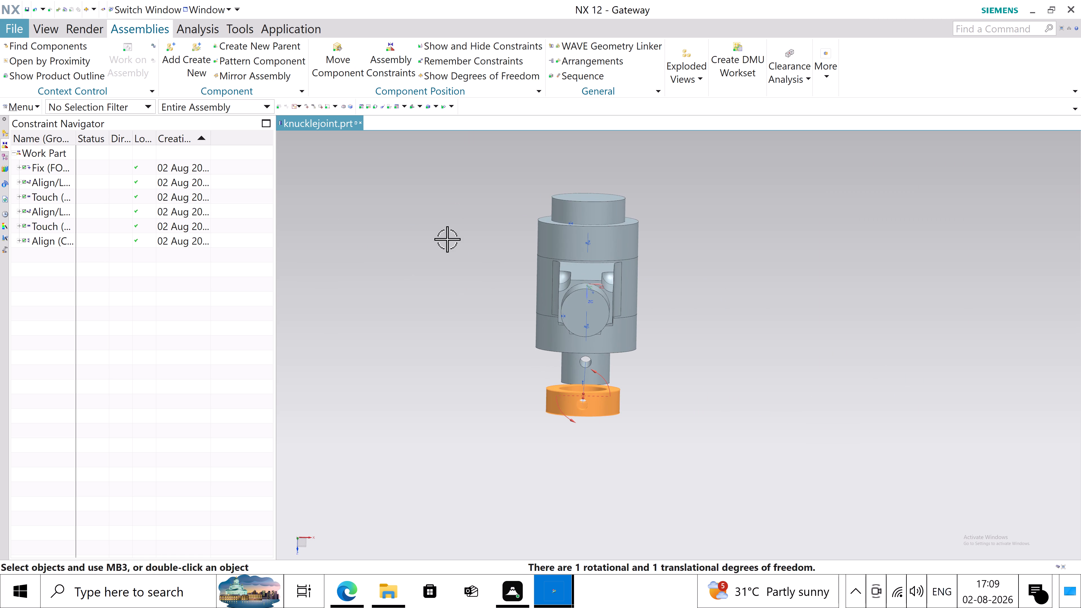
middle_click_drag(476, 287, 507, 299)
right_click(824, 271)
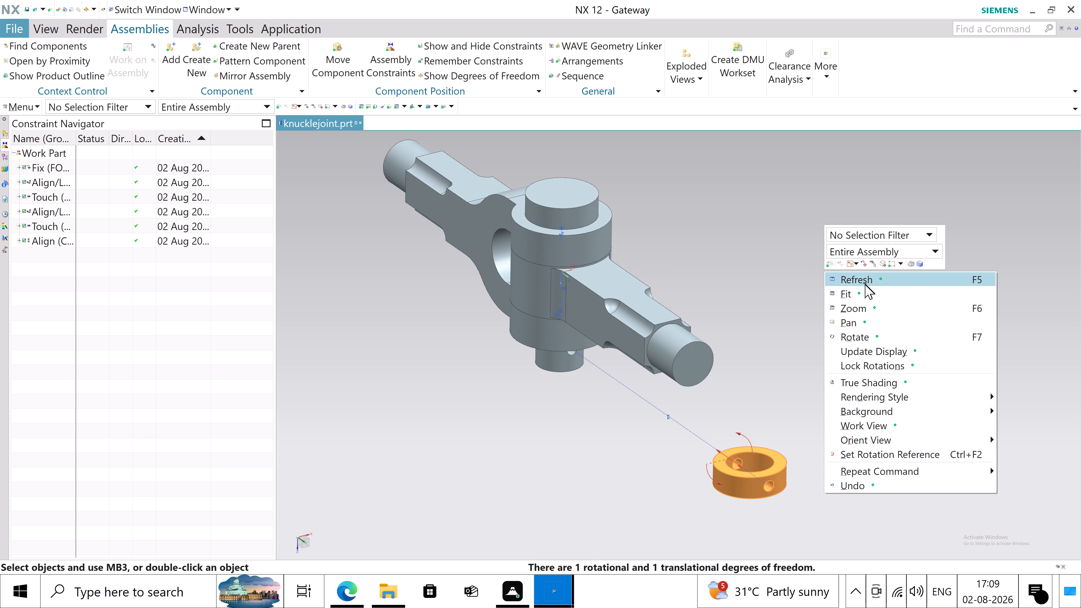
left_click(867, 282)
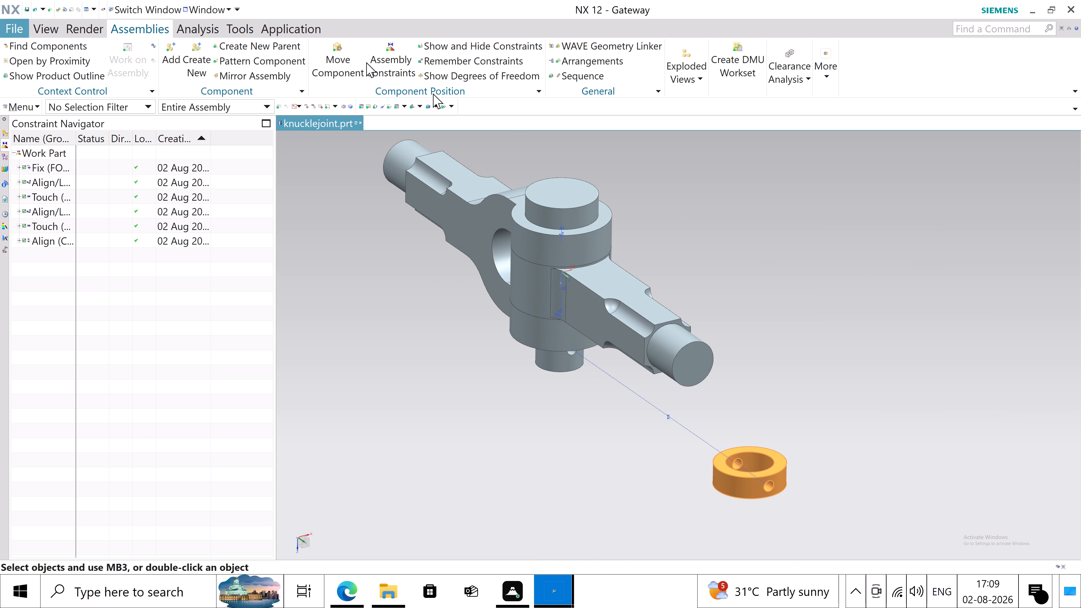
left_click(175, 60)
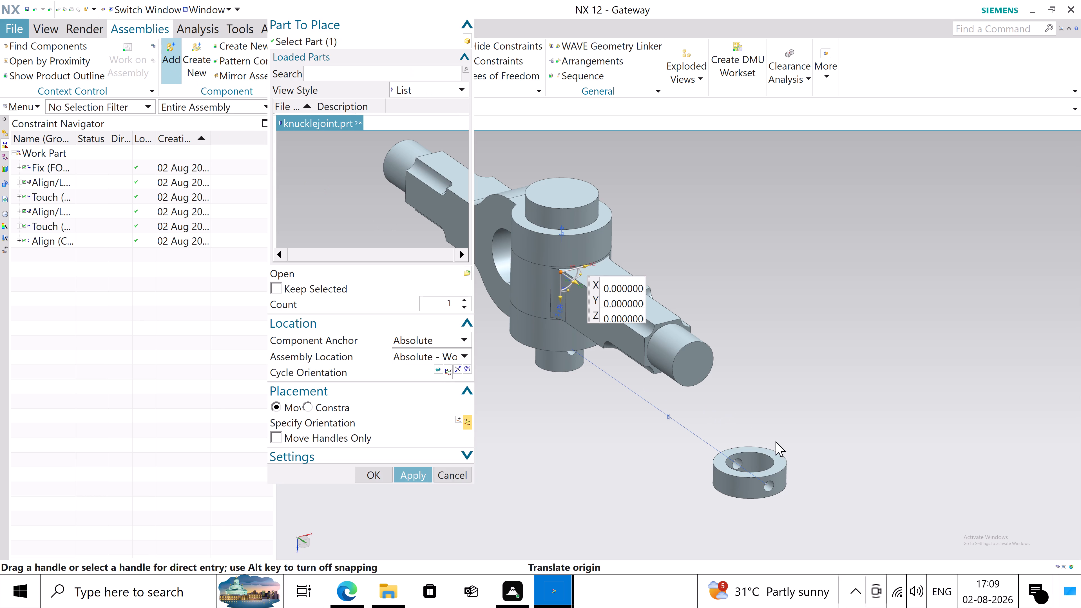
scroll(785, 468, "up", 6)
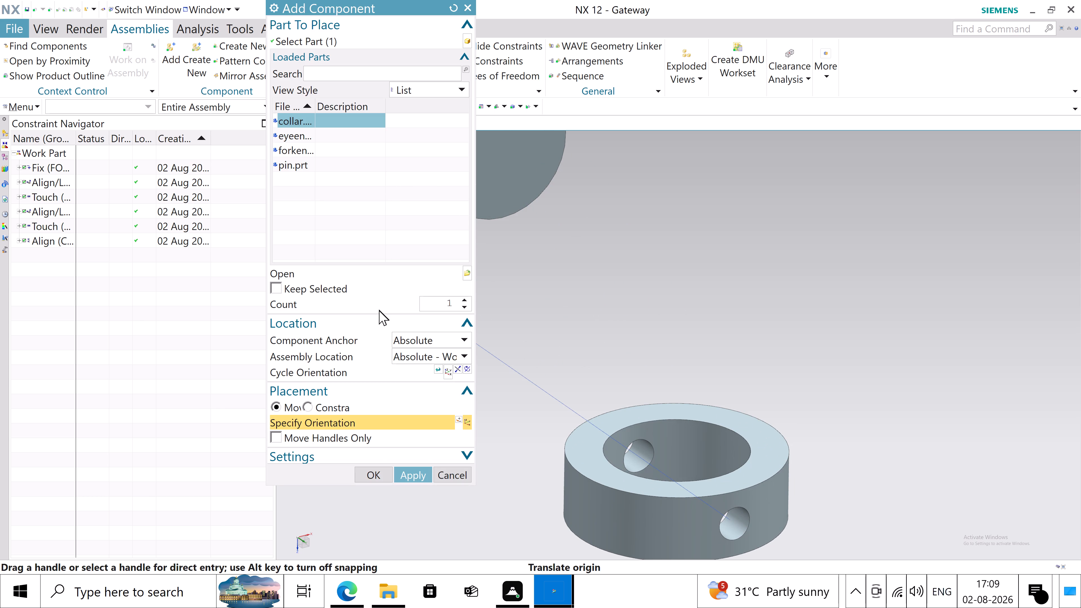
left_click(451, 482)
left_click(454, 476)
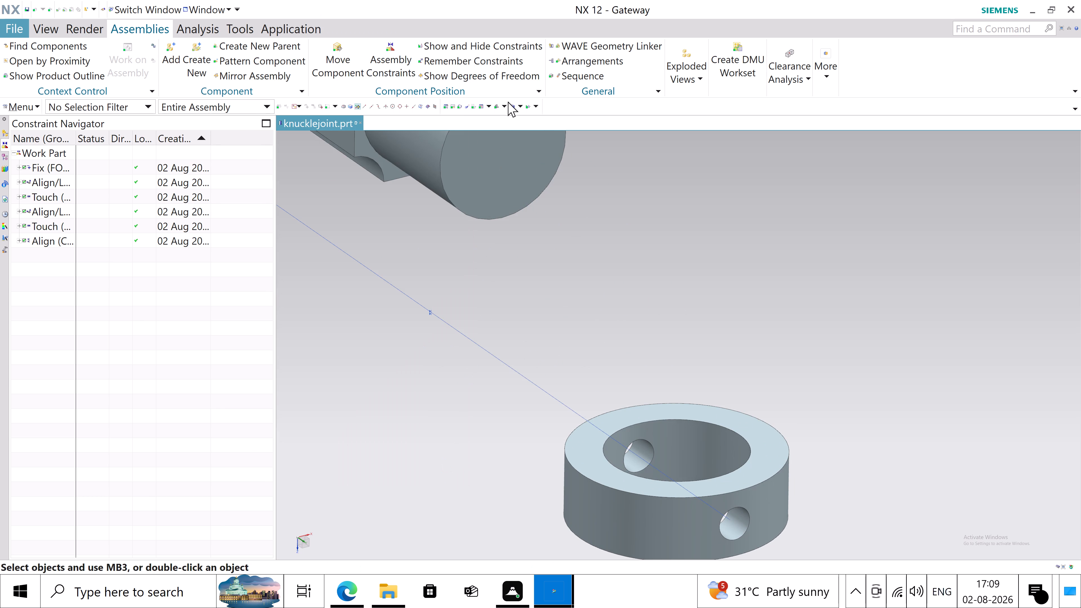
Apply a Touch/Align constraint between the collar's upper flat face and the underside face of the forkend's lower lug.
left_click(403, 60)
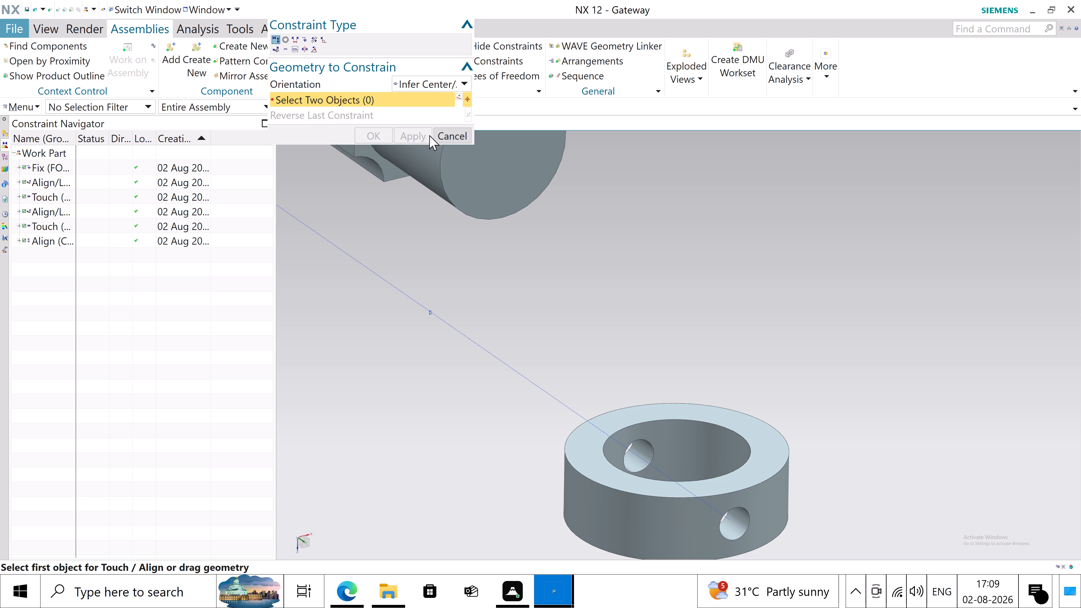
left_click(722, 410)
middle_click_drag(487, 361, 509, 319)
scroll(516, 317, "down", 5)
scroll(318, 361, "up", 4)
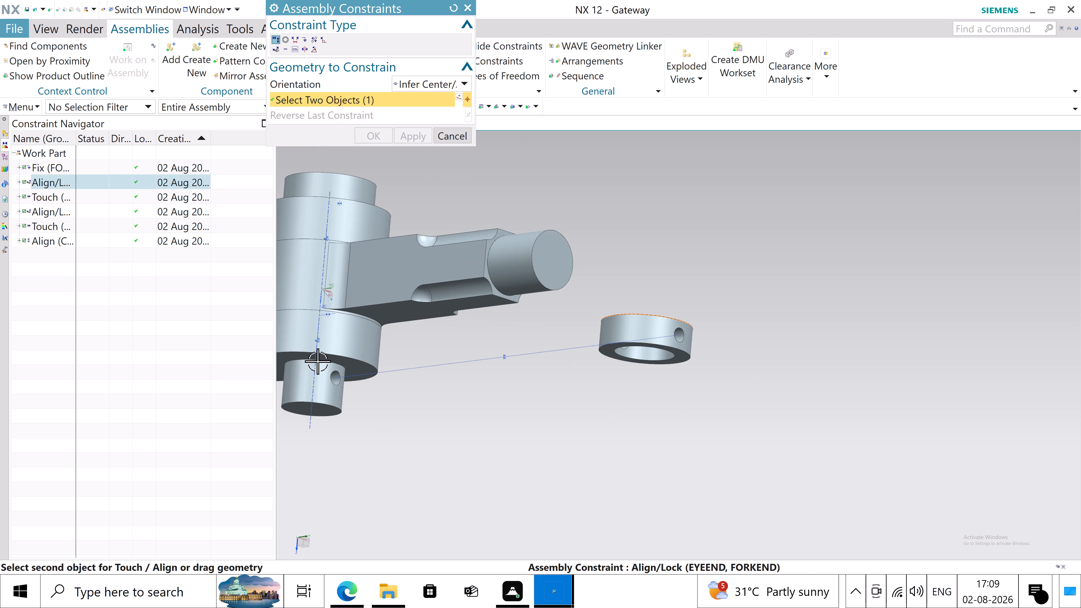
scroll(379, 388, "up", 2)
left_click(407, 363)
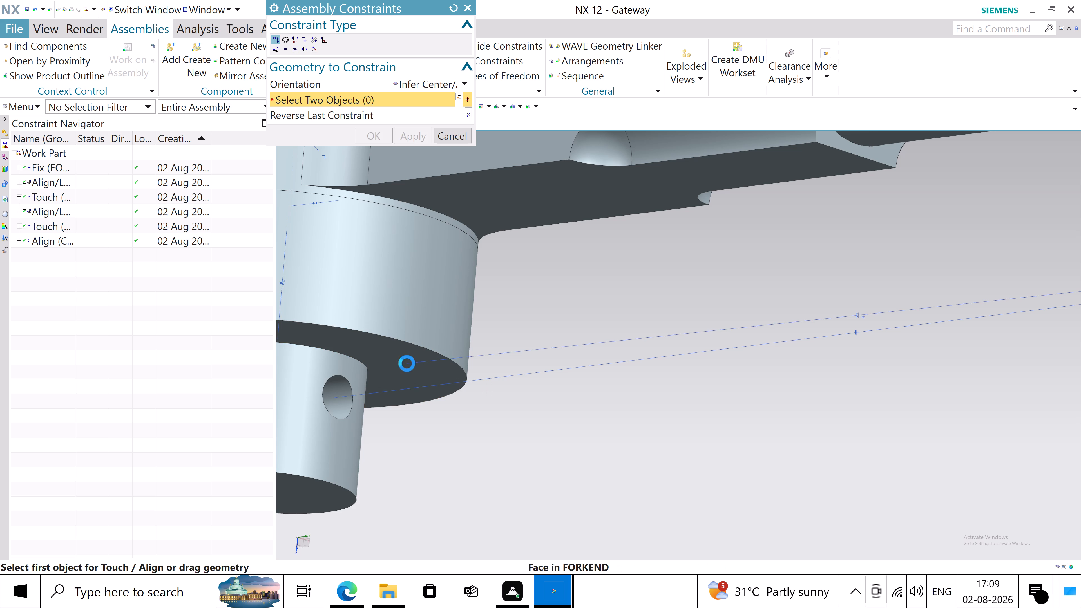
scroll(532, 368, "down", 6)
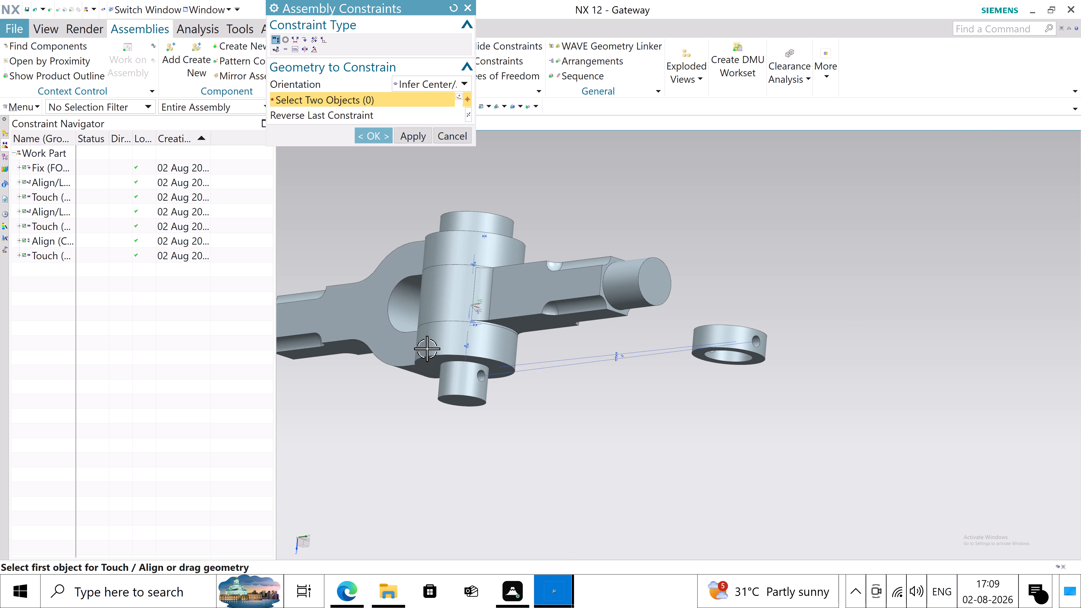
left_click(381, 133)
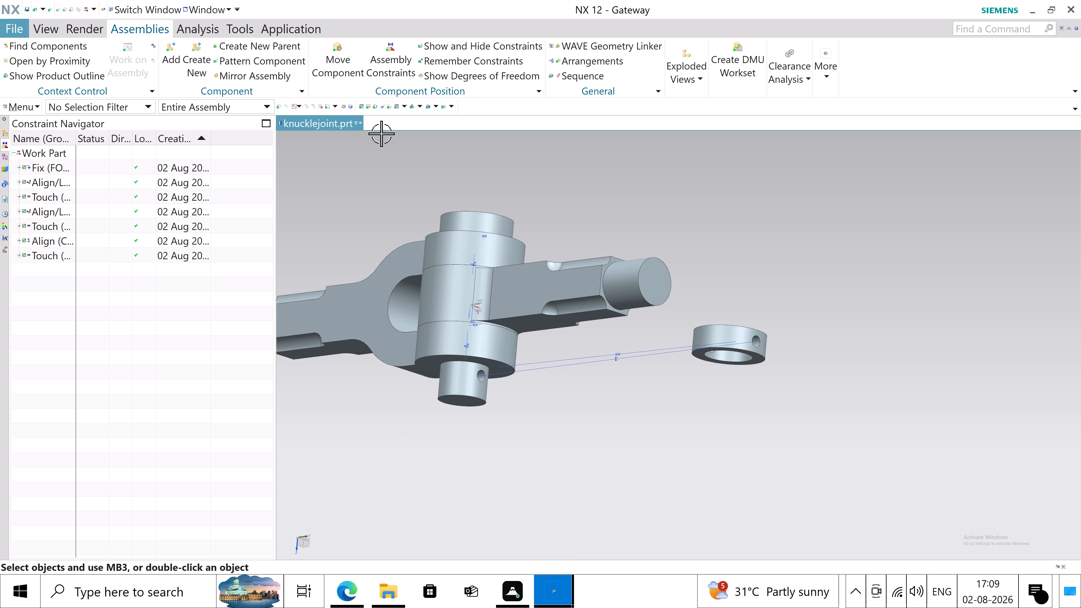
Show the collar's degrees of freedom and examine the direction in which it can still move.
right_click(700, 331)
left_click(744, 299)
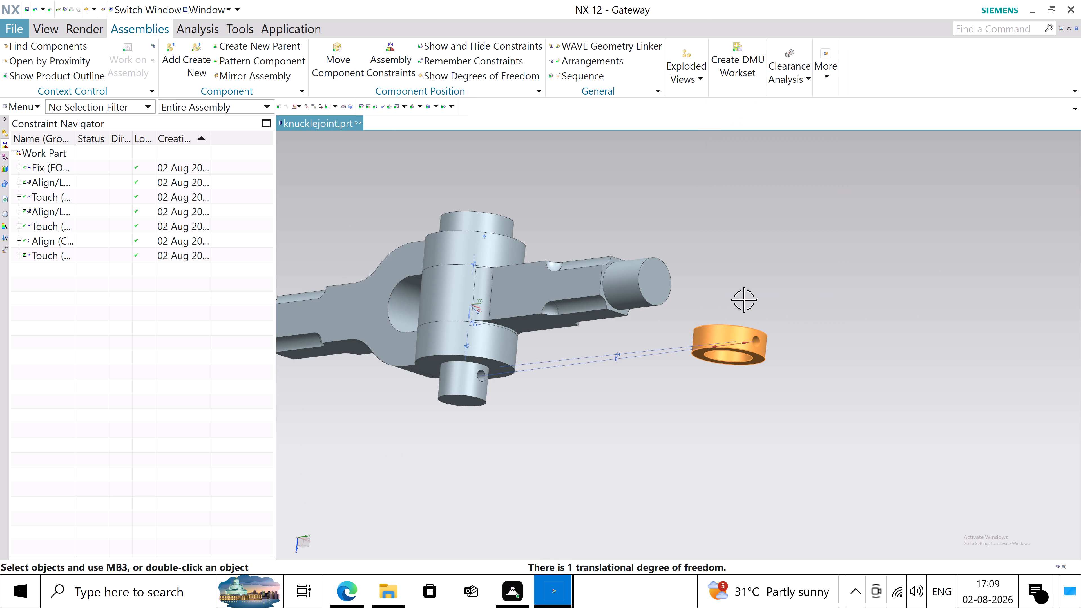
middle_click_drag(707, 366, 711, 382)
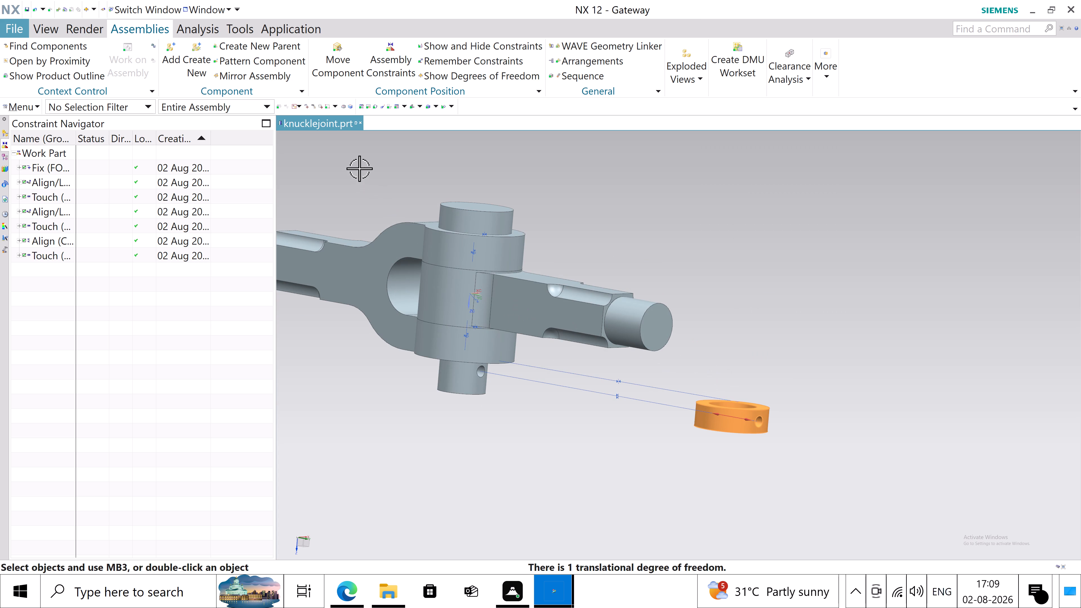
left_click(379, 165)
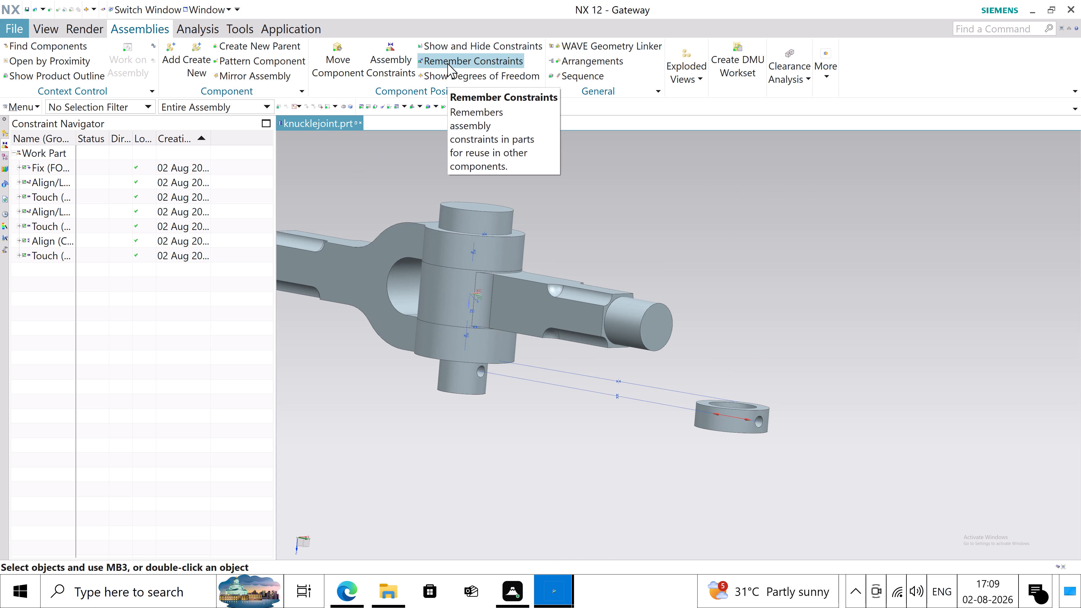
Apply a Touch/Align constraint with Infer Center/Axis between the collar's main bore centerline and the pin's long centerline.
left_click(393, 62)
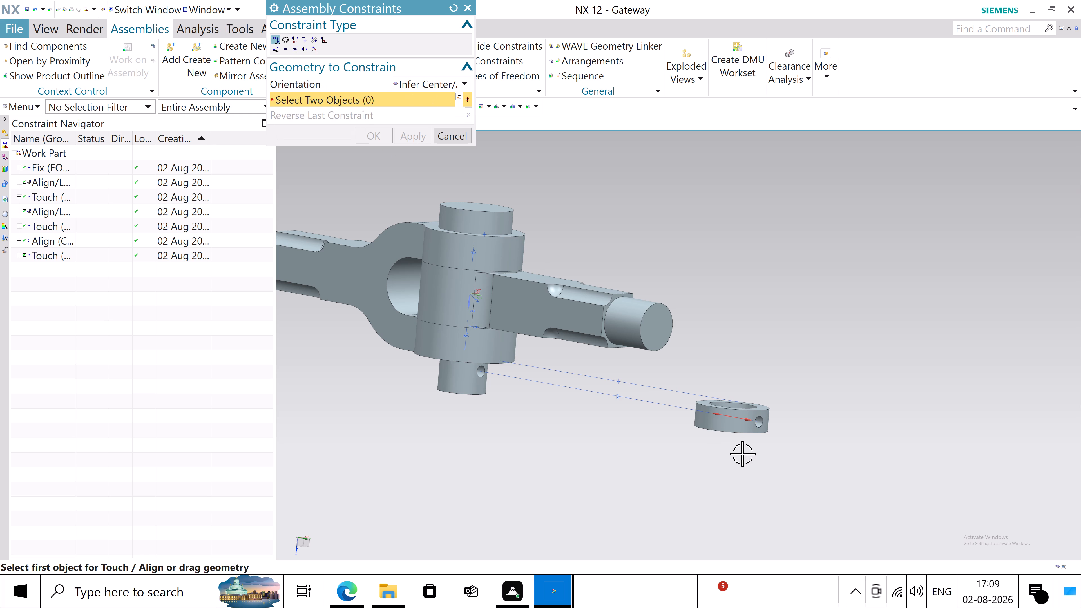
scroll(738, 430, "up", 3)
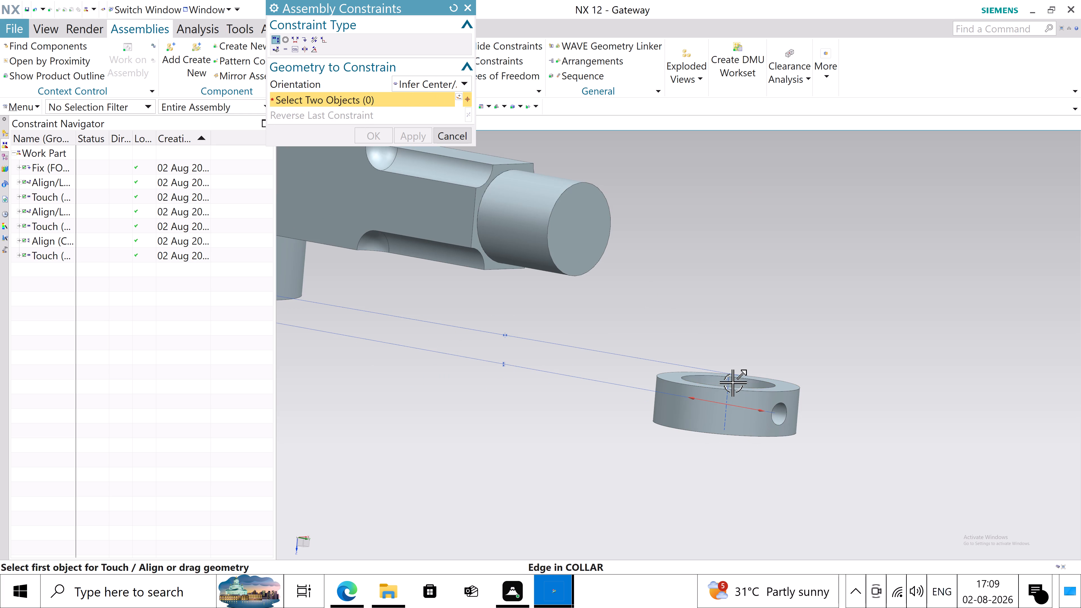
left_click(728, 397)
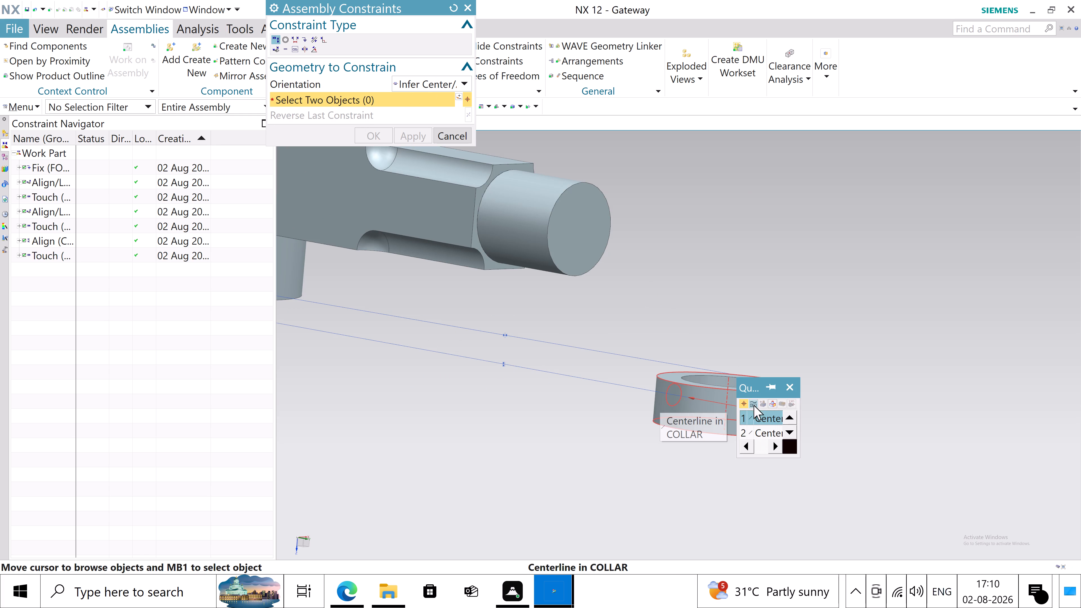
left_click(764, 417)
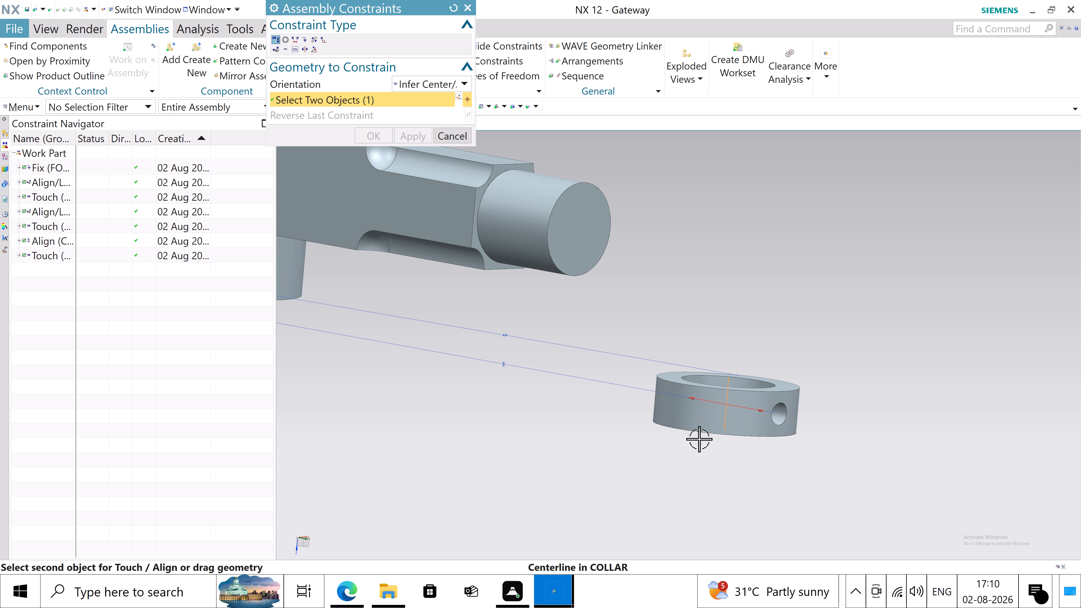
scroll(610, 439, "down", 4)
scroll(446, 387, "up", 5)
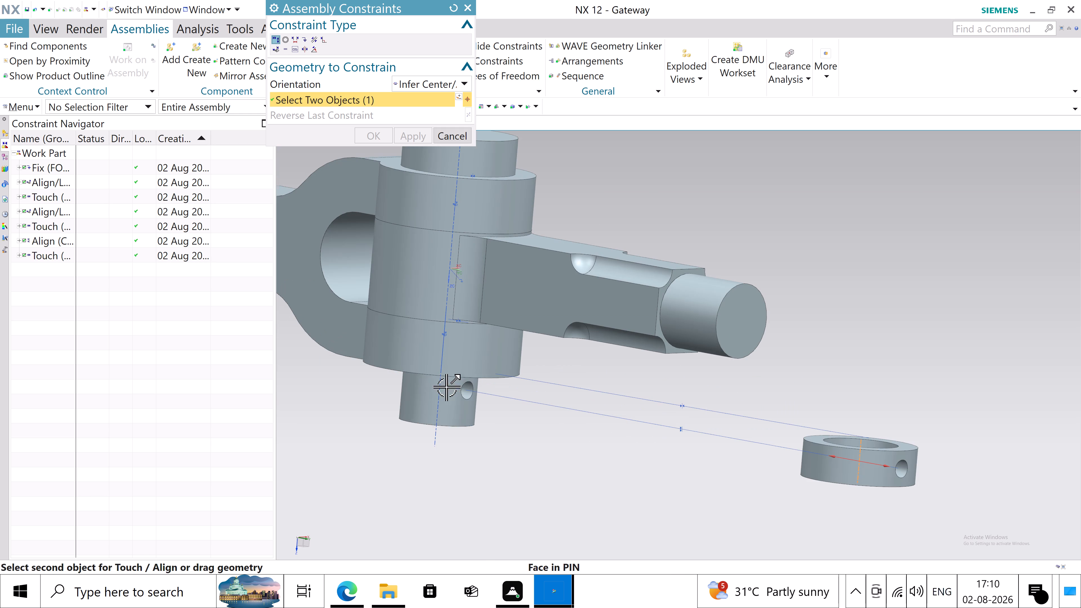
left_click(437, 415)
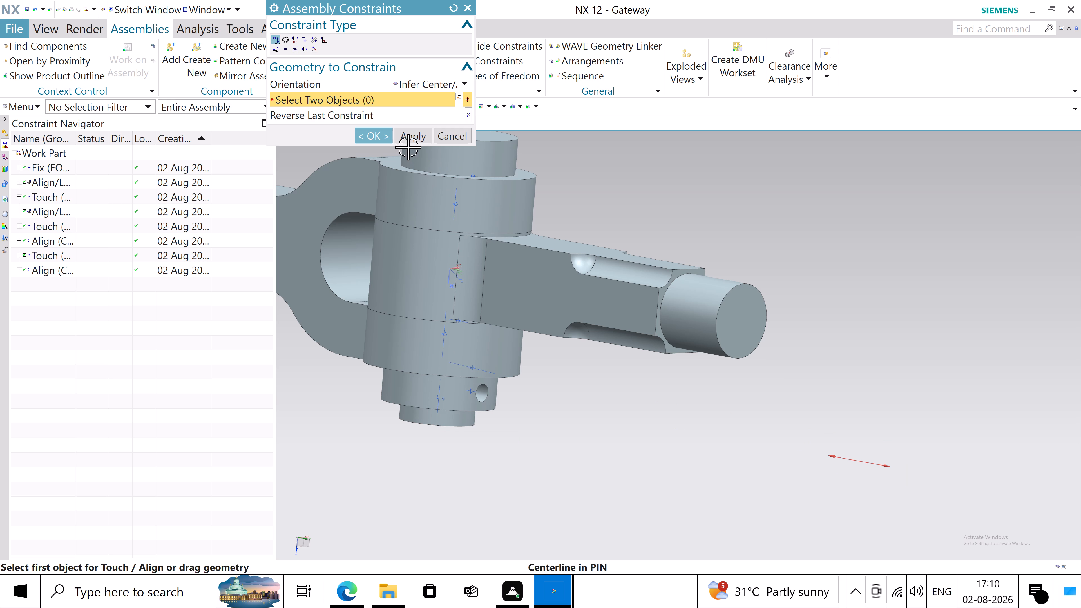
left_click(379, 139)
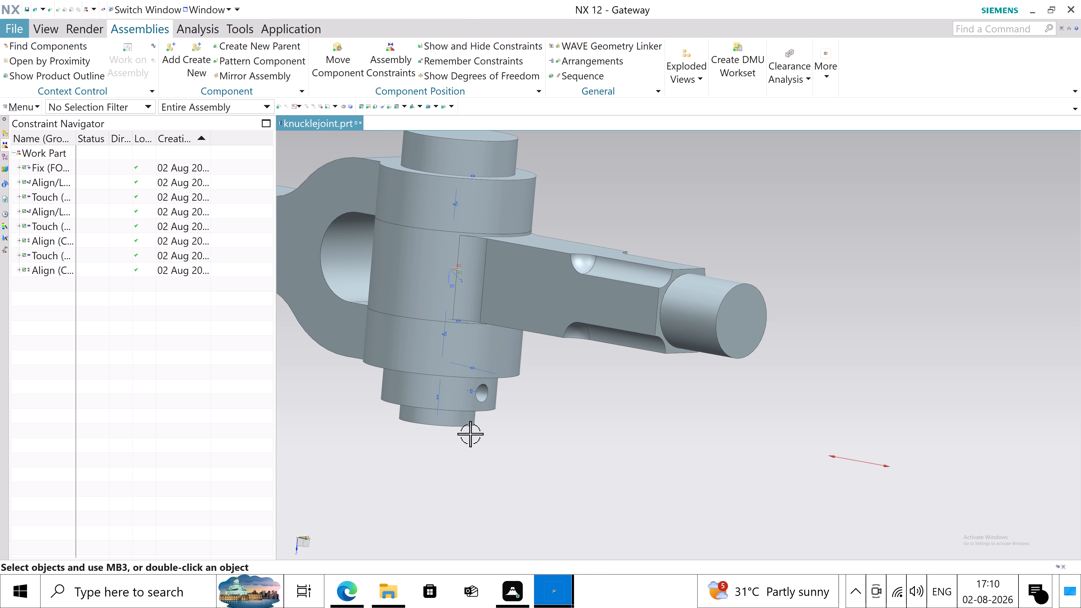
Check the collar's degrees of freedom and the components' position status, refresh the display, and inspect the assembled joint.
right_click(474, 409)
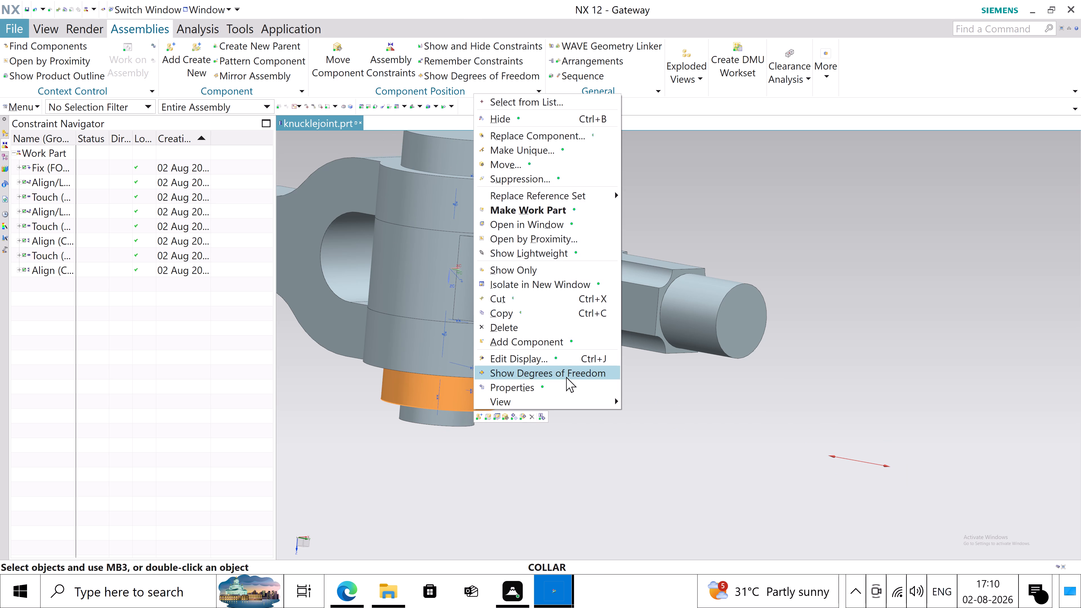
left_click(566, 377)
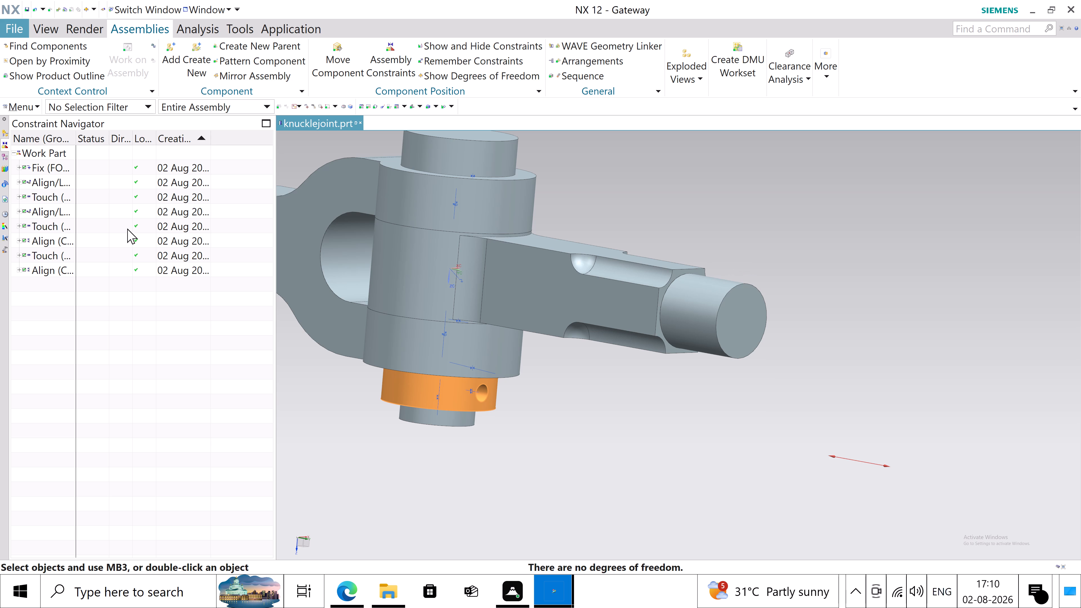
left_click(4, 136)
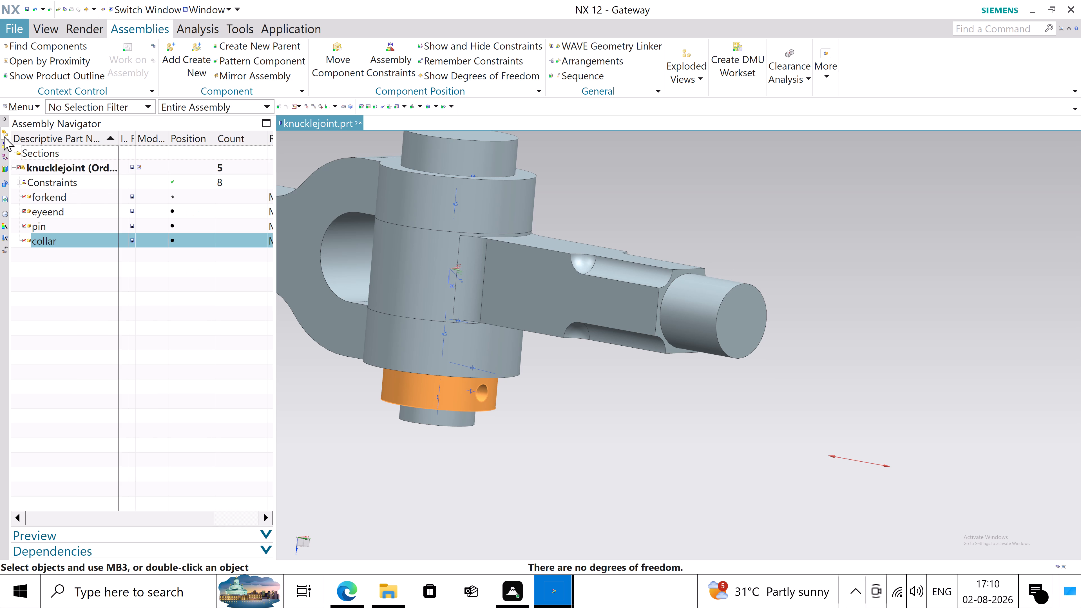
right_click(779, 214)
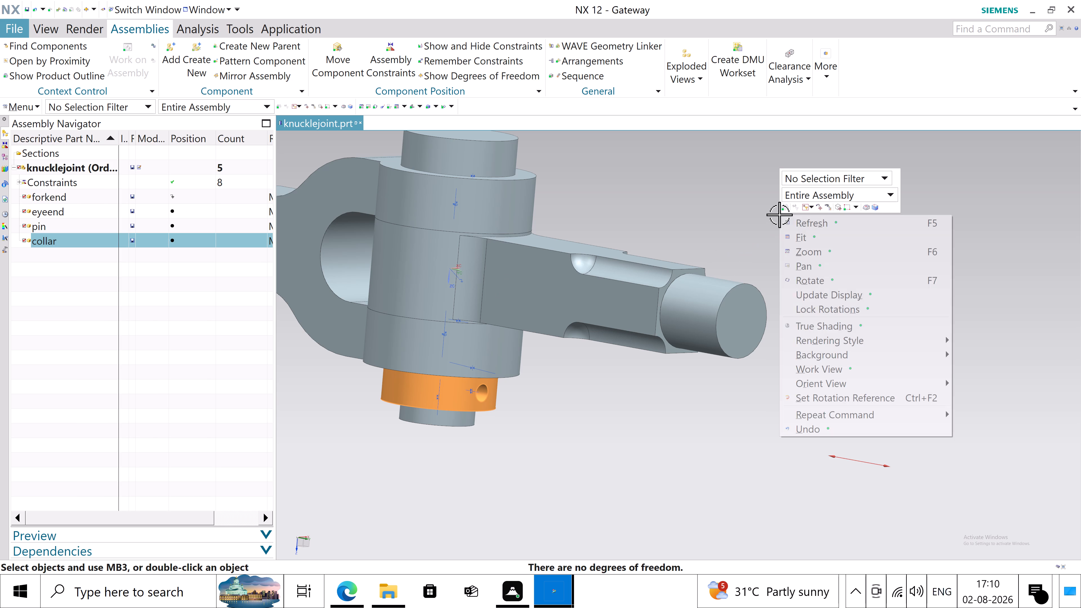
left_click(811, 227)
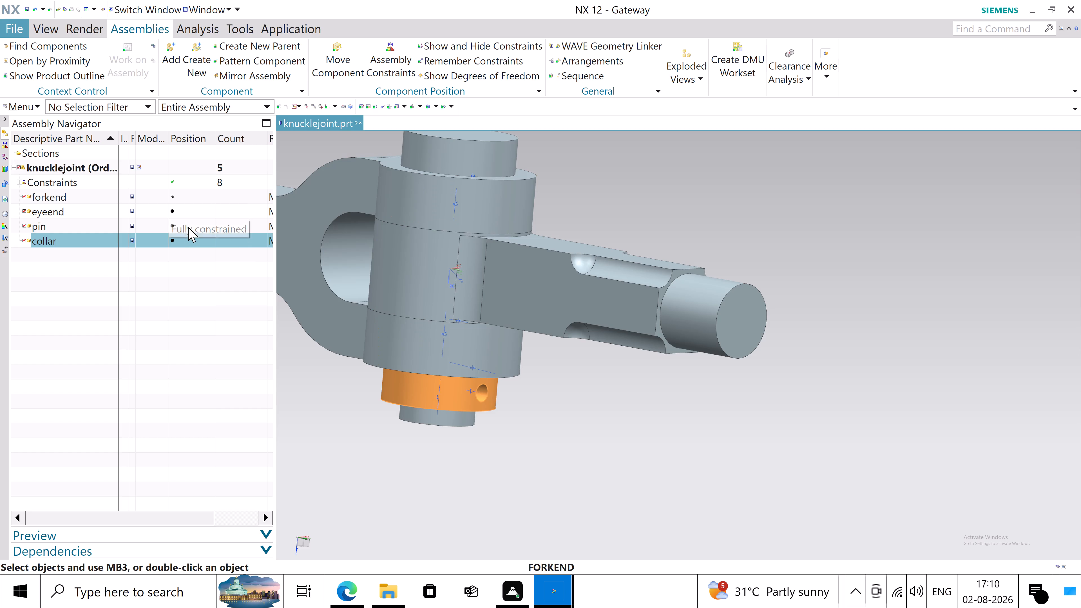
right_click(450, 394)
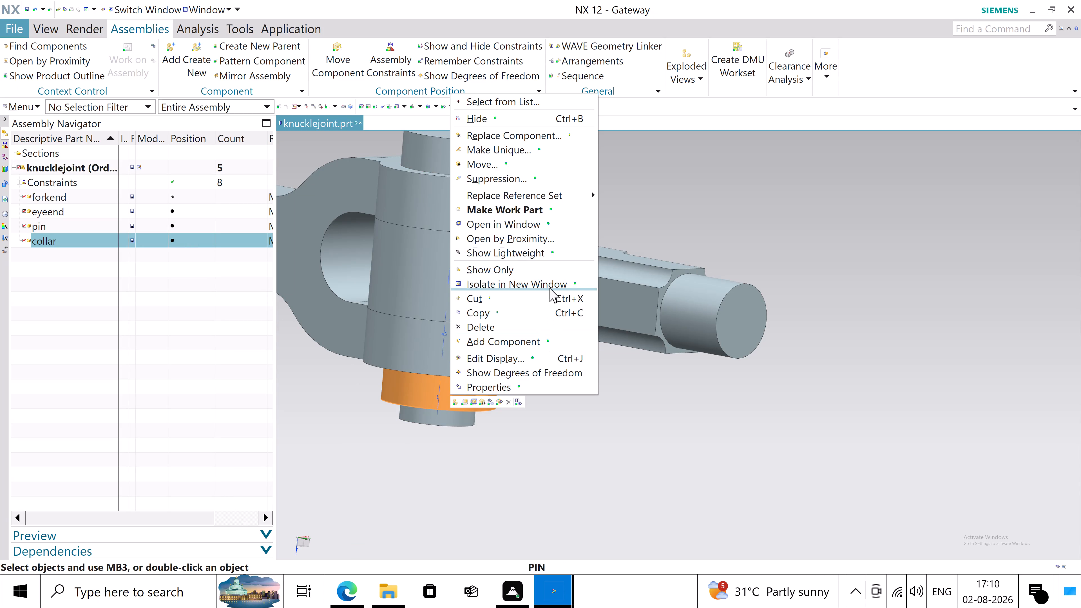
left_click(513, 369)
left_click(663, 473)
scroll(713, 424, "down", 2)
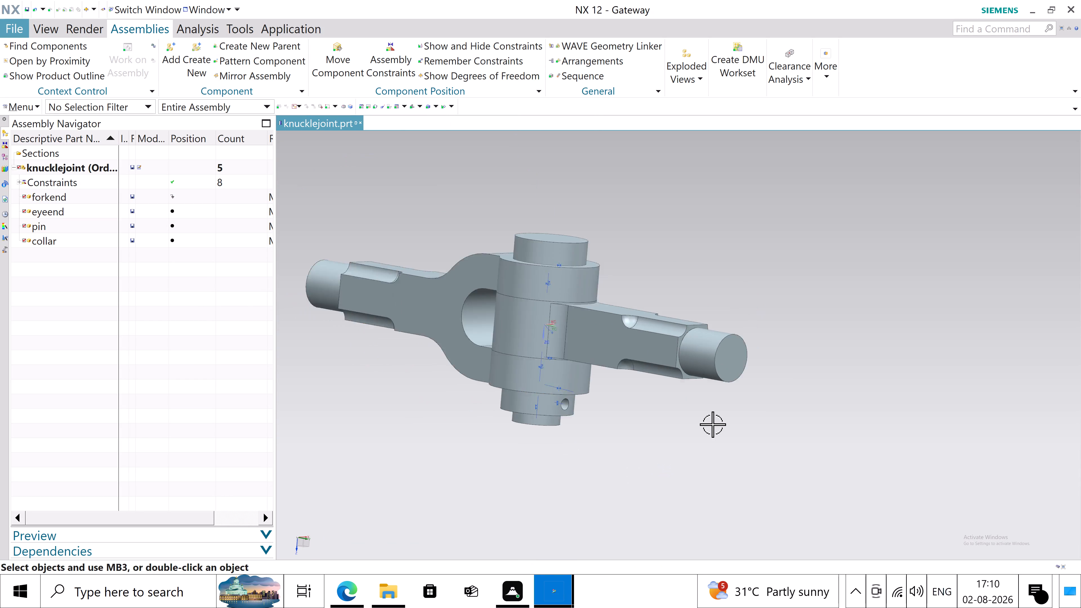
scroll(713, 424, "down", 1)
scroll(713, 424, "up", 1)
scroll(674, 467, "down", 1)
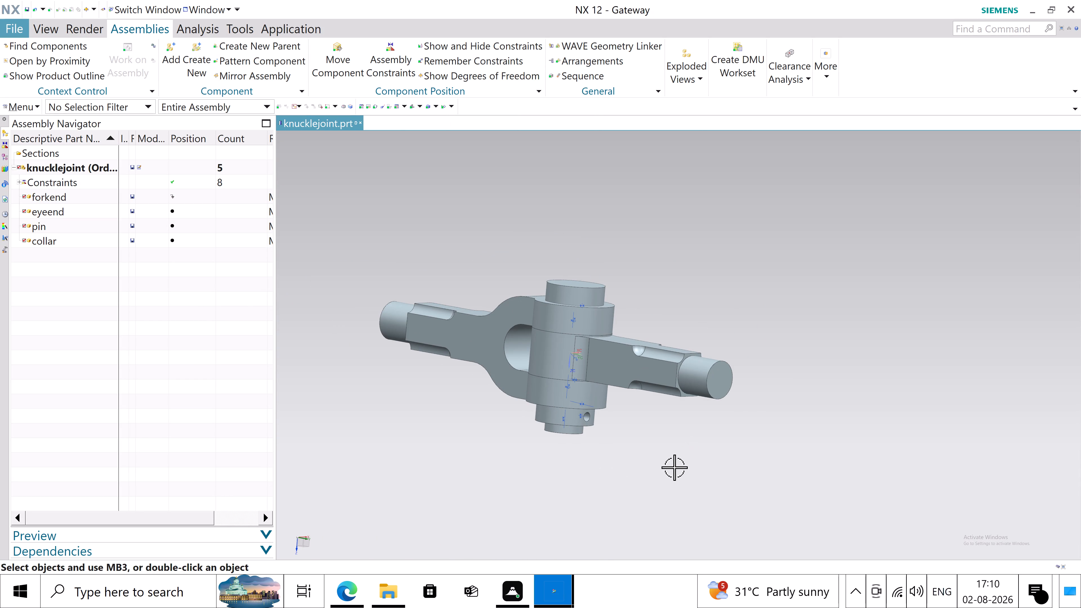
middle_click_drag(674, 467, 693, 471)
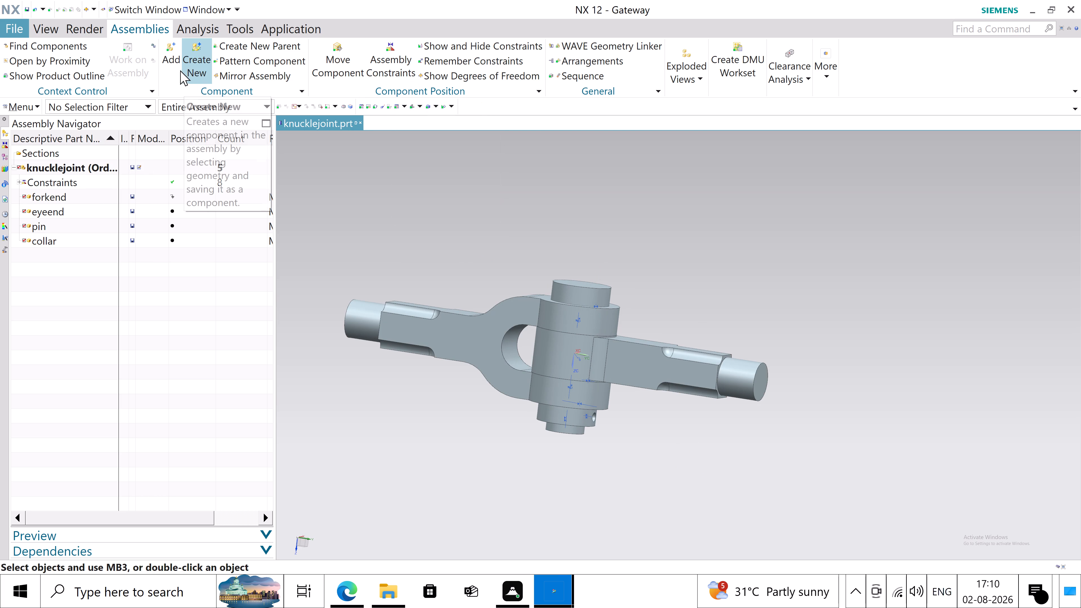
Add the taperpn part to the assembly, moved to about X -36, Y 207, Z 10 so it sits clear beyond the eyeend rod.
left_click(175, 62)
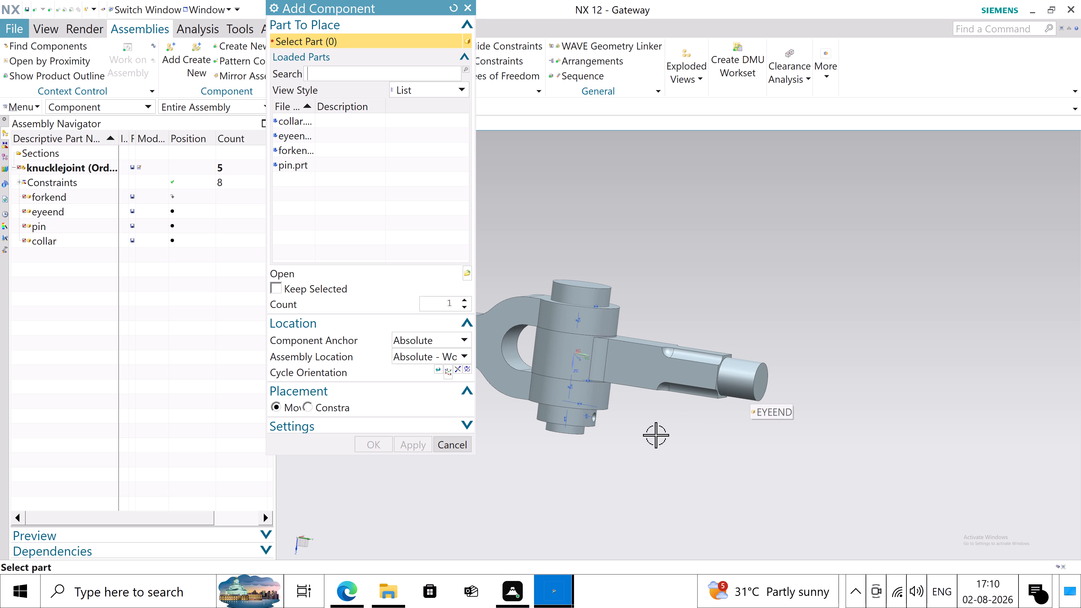
left_click(466, 273)
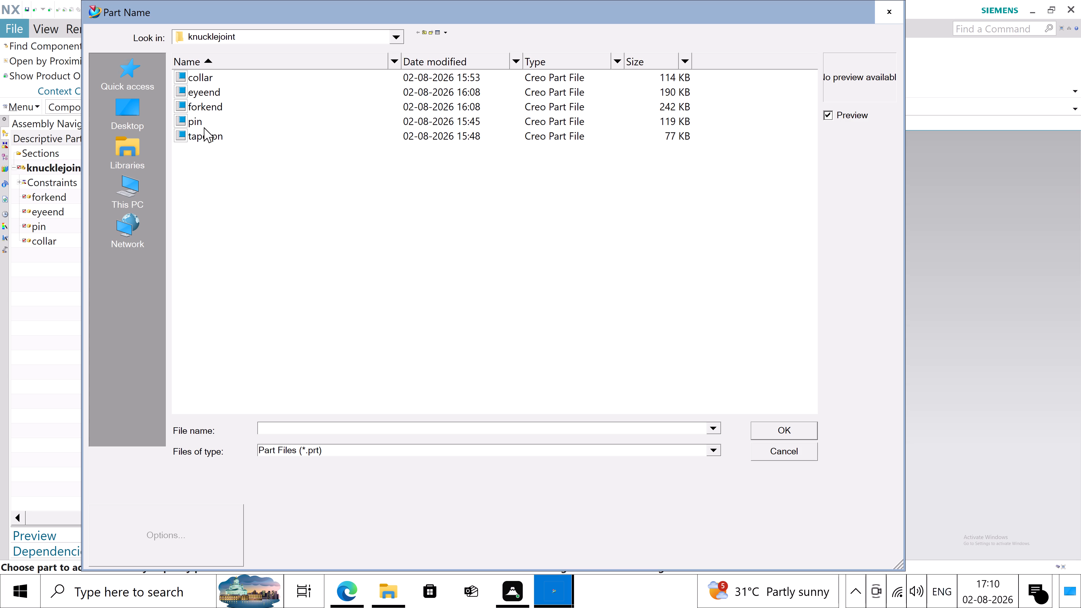
left_click(203, 138)
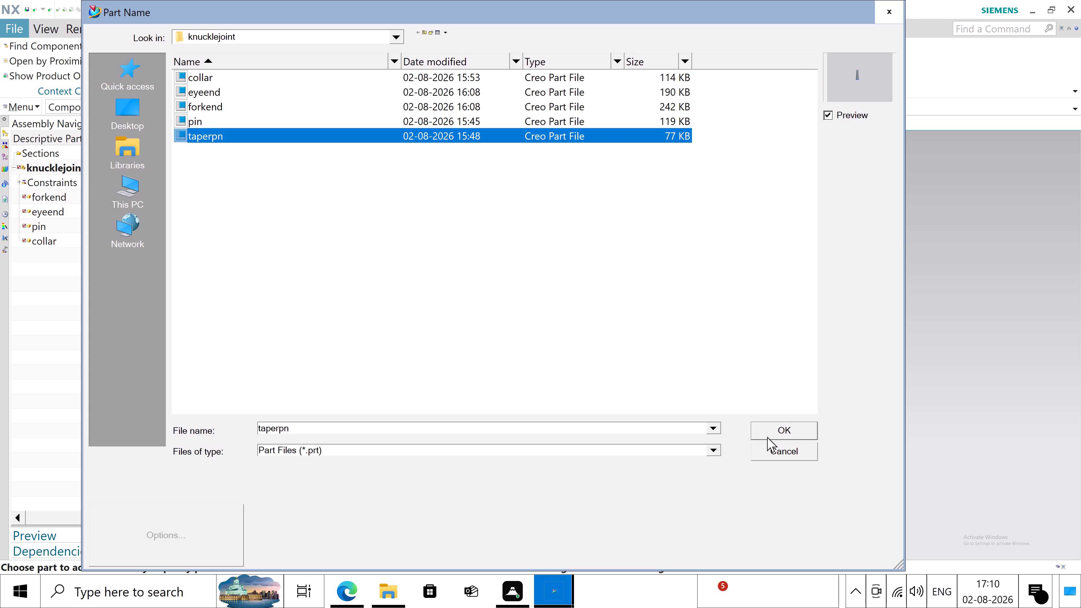
left_click(767, 437)
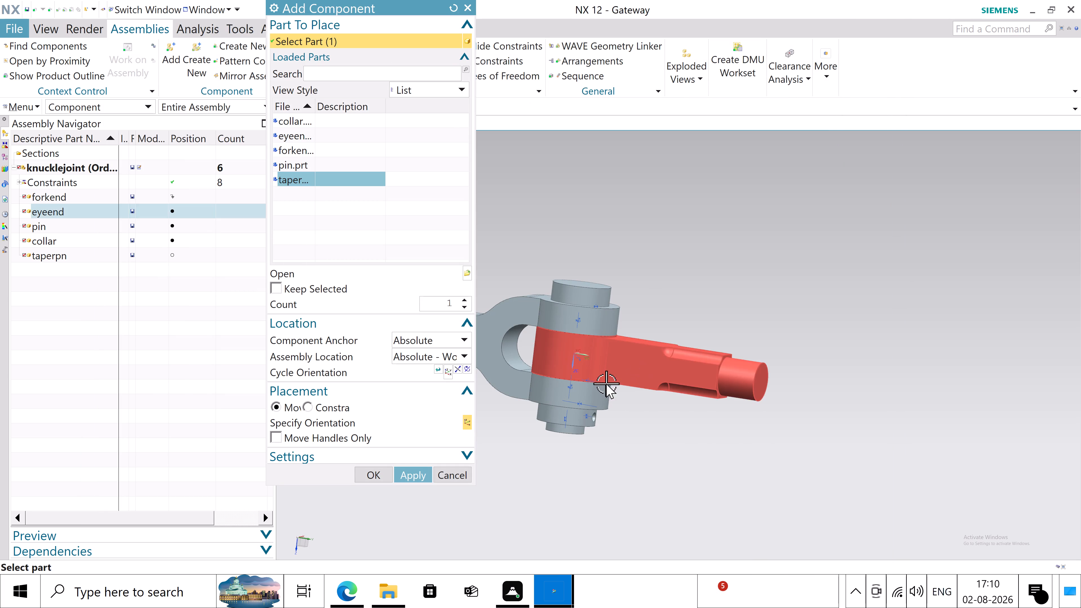
left_click(401, 414)
left_click(378, 425)
scroll(702, 383, "down", 1)
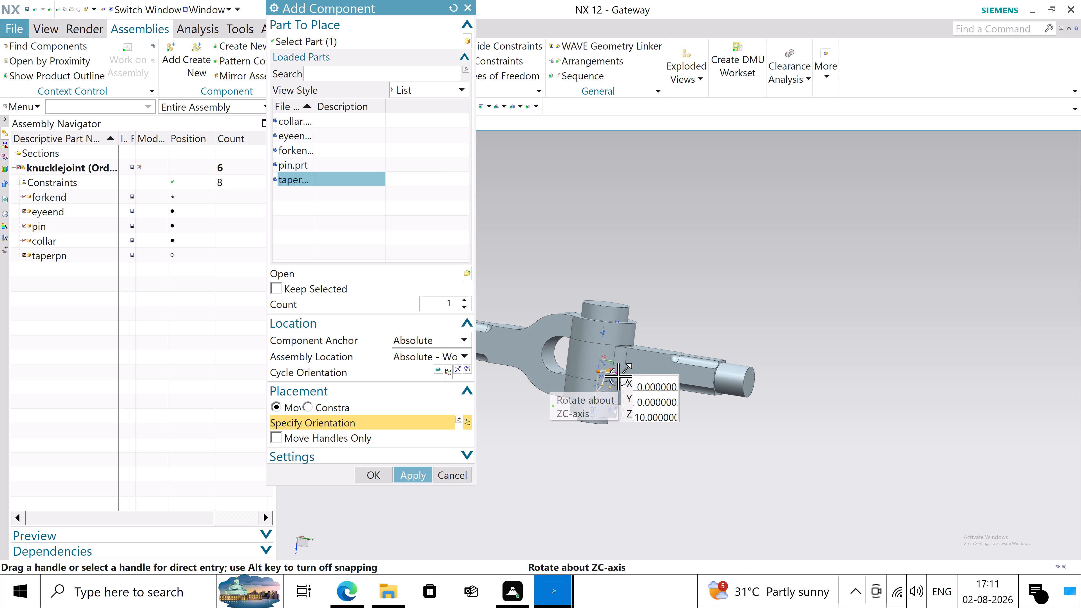
left_click_drag(618, 376, 676, 409)
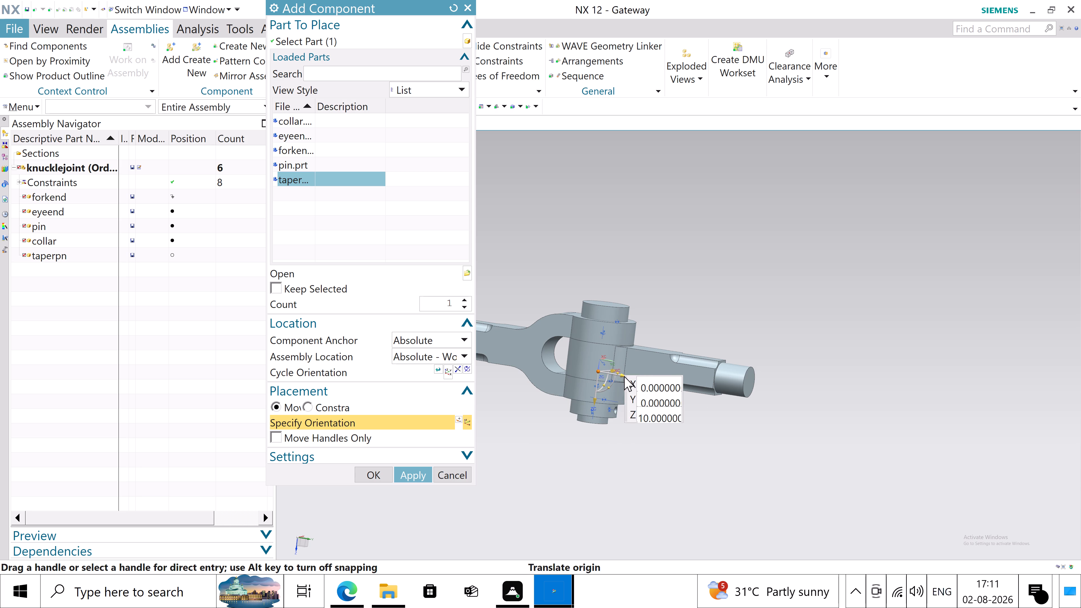
left_click_drag(624, 376, 838, 433)
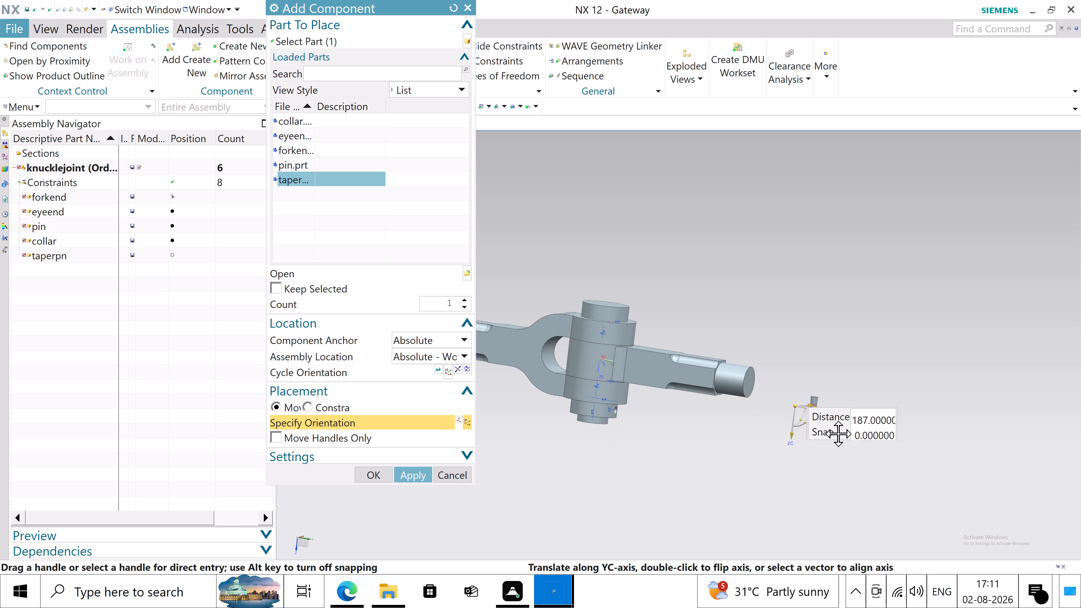
left_click_drag(838, 433, 839, 434)
scroll(839, 434, "up", 4)
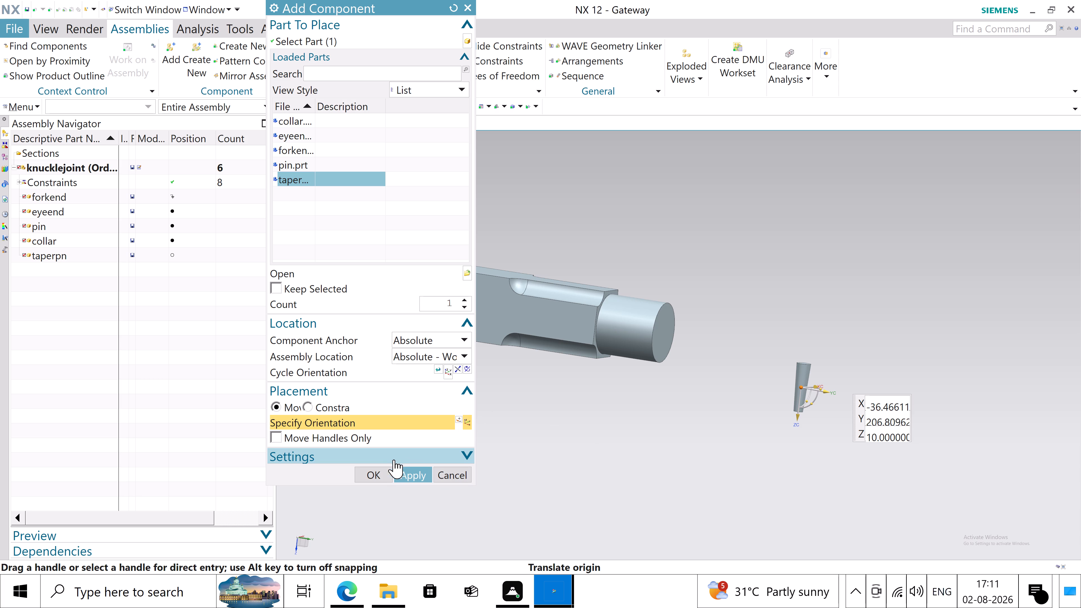
left_click(379, 472)
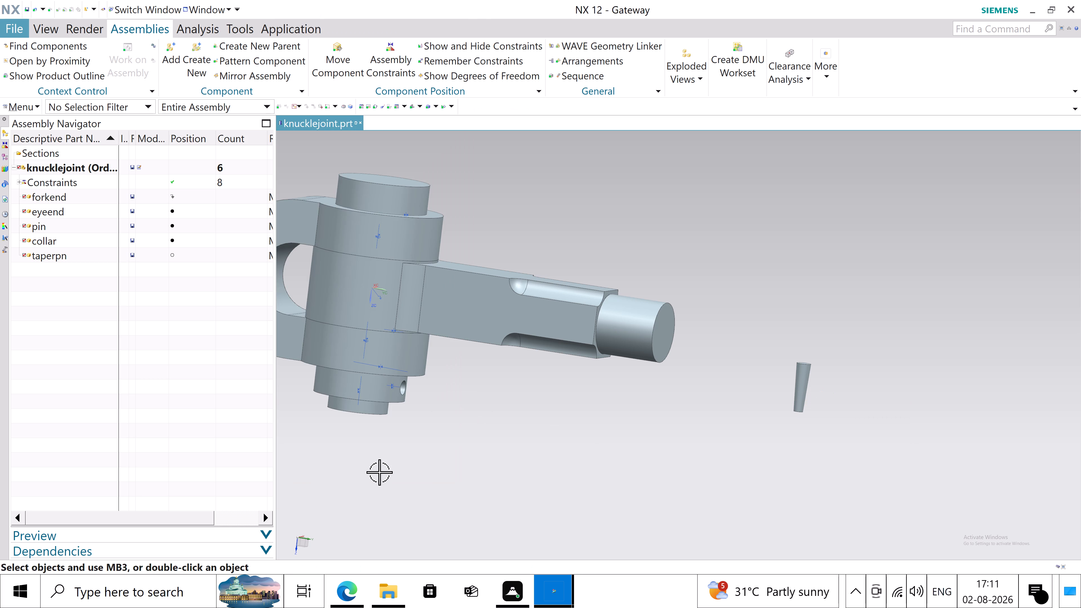
Apply a Touch/Align constraint with Infer Center/Axis between the taperpn centerline and the centerline of the collar's small cross hole.
left_click(391, 74)
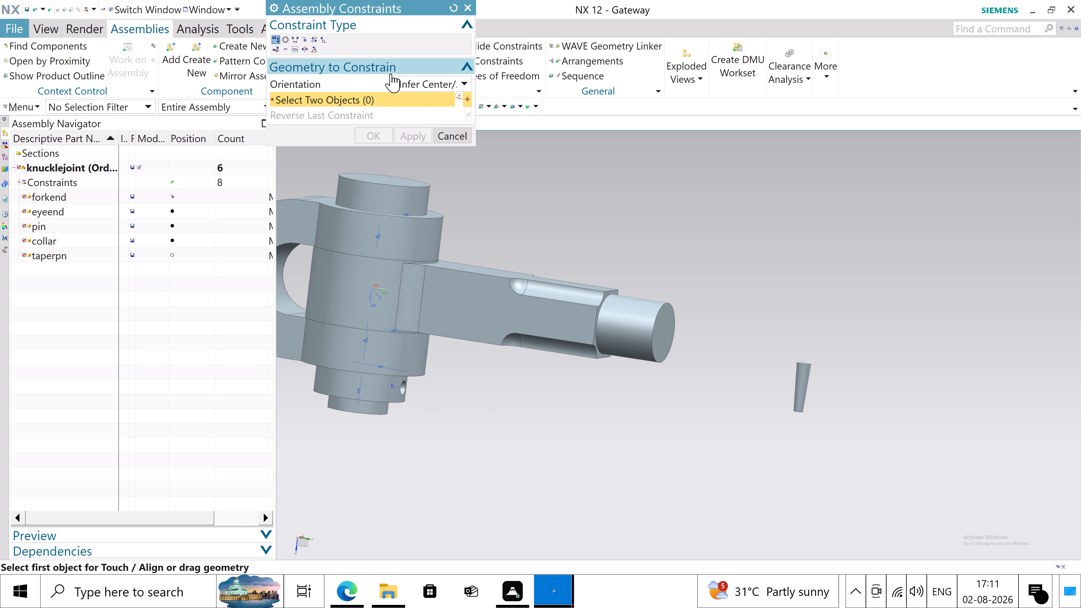
scroll(829, 394, "up", 3)
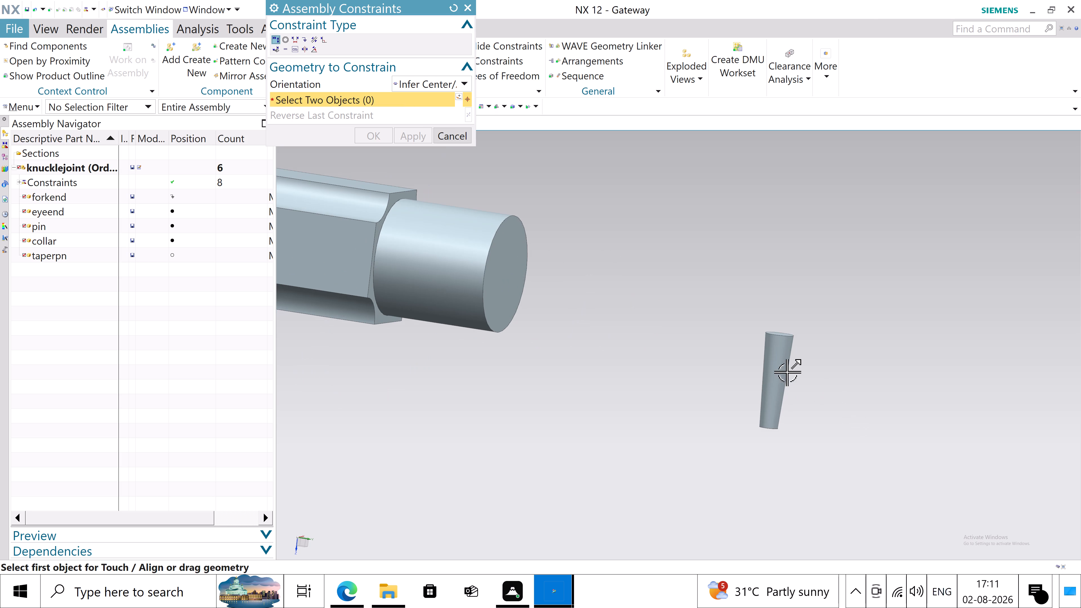
left_click(776, 360)
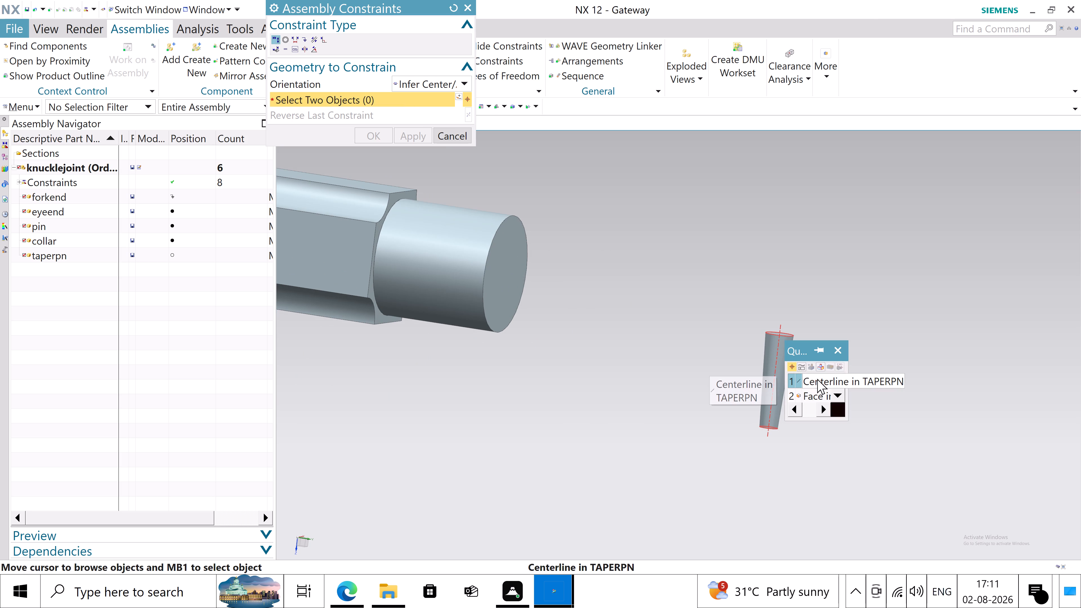
left_click(818, 379)
scroll(818, 379, "down", 4)
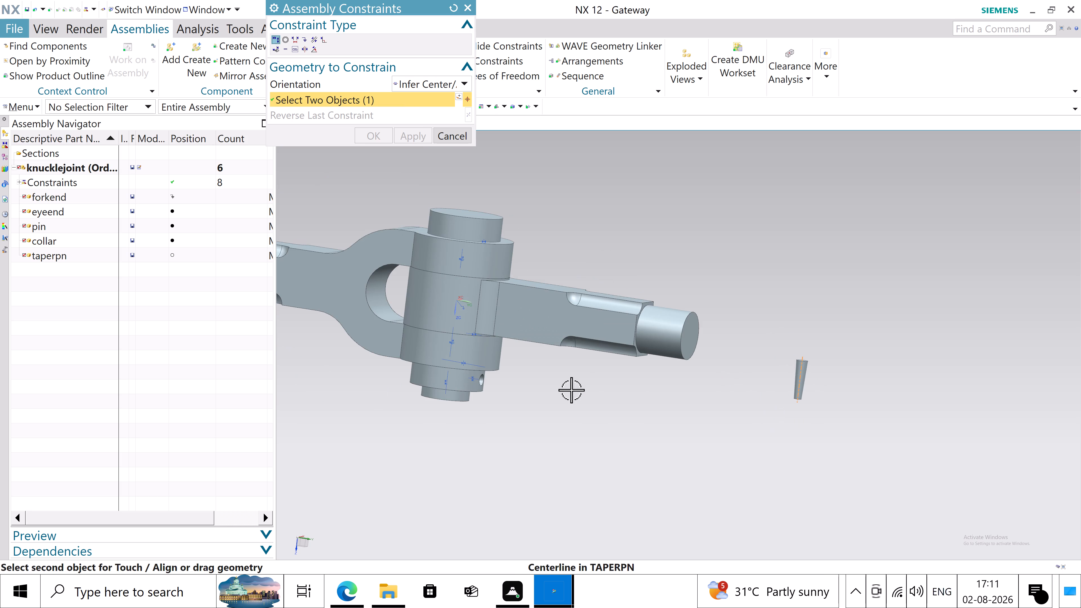
scroll(539, 394, "up", 4)
scroll(415, 373, "up", 3)
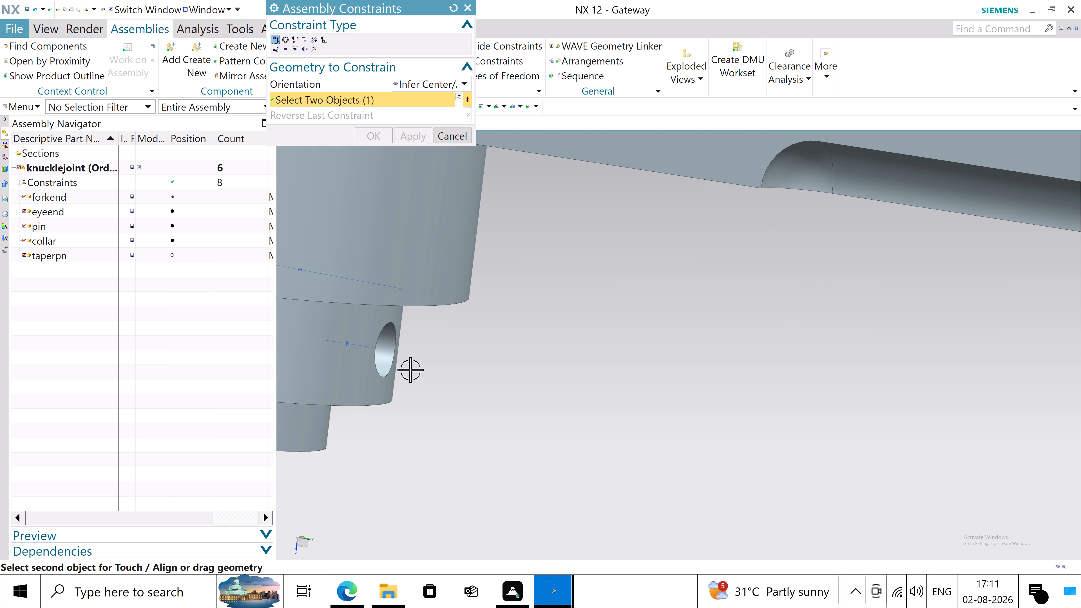
left_click(389, 350)
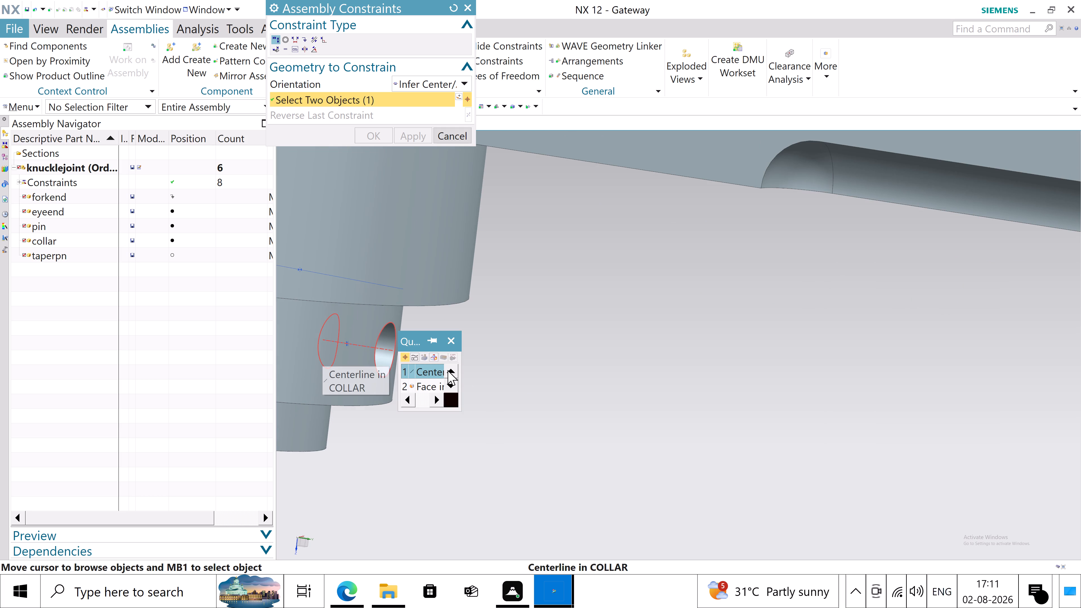
left_click(441, 370)
scroll(543, 387, "down", 9)
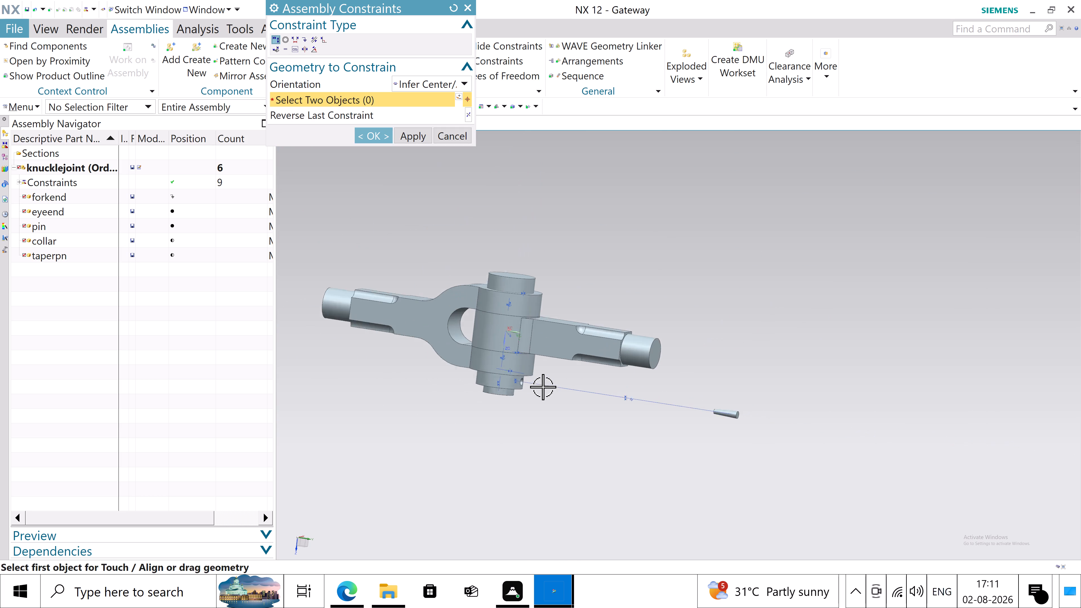
scroll(543, 387, "down", 1)
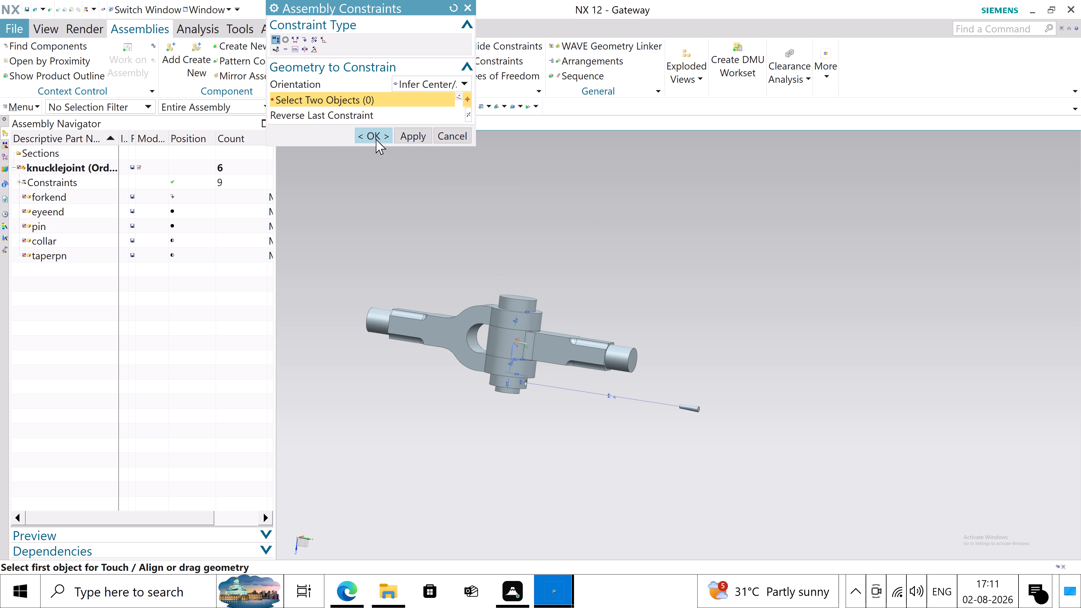
left_click(376, 139)
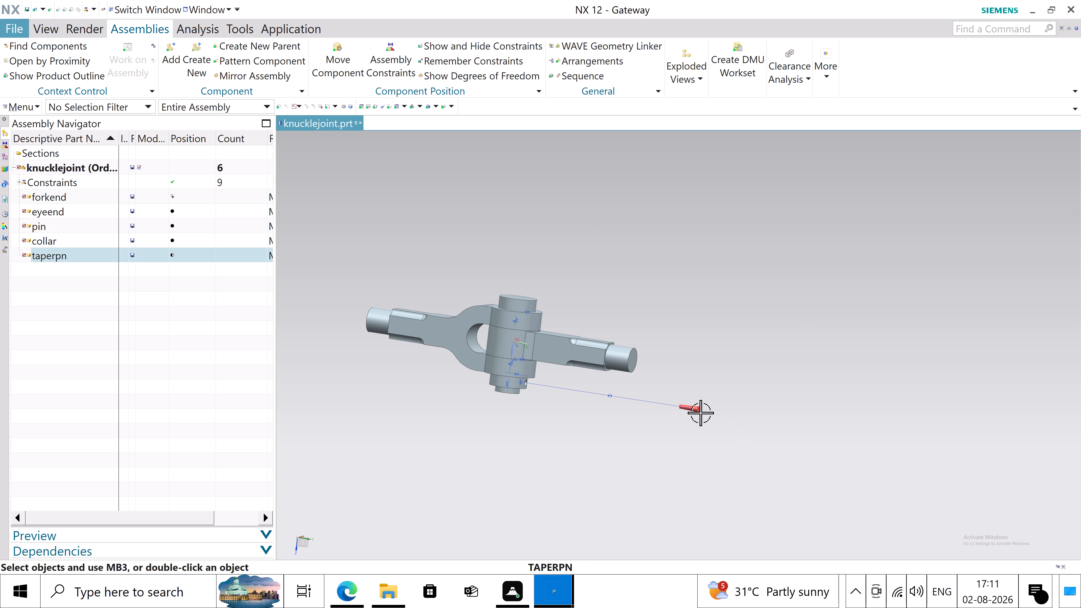
Show the taperpn's degrees of freedom, examine how it can still move, and refresh the display.
right_click(700, 413)
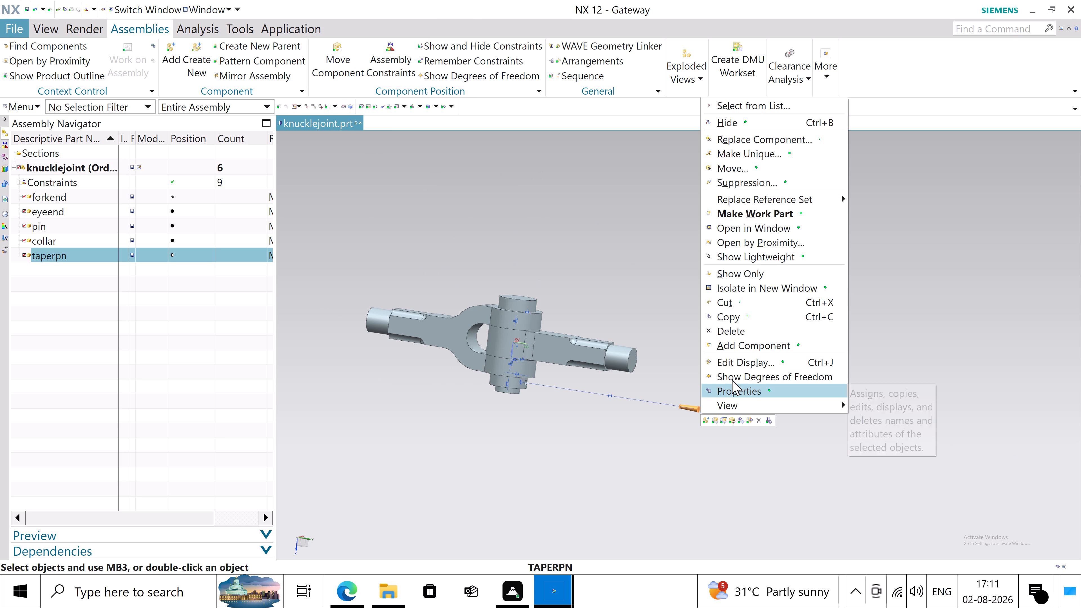
left_click(732, 380)
scroll(741, 422, "up", 2)
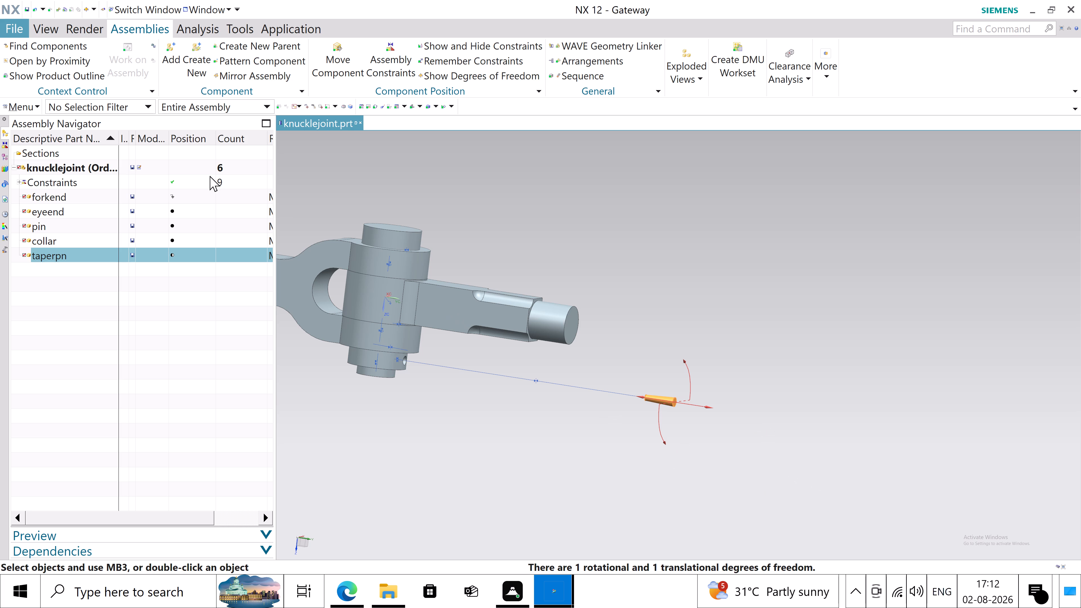
left_click(386, 407)
scroll(502, 395, "up", 2)
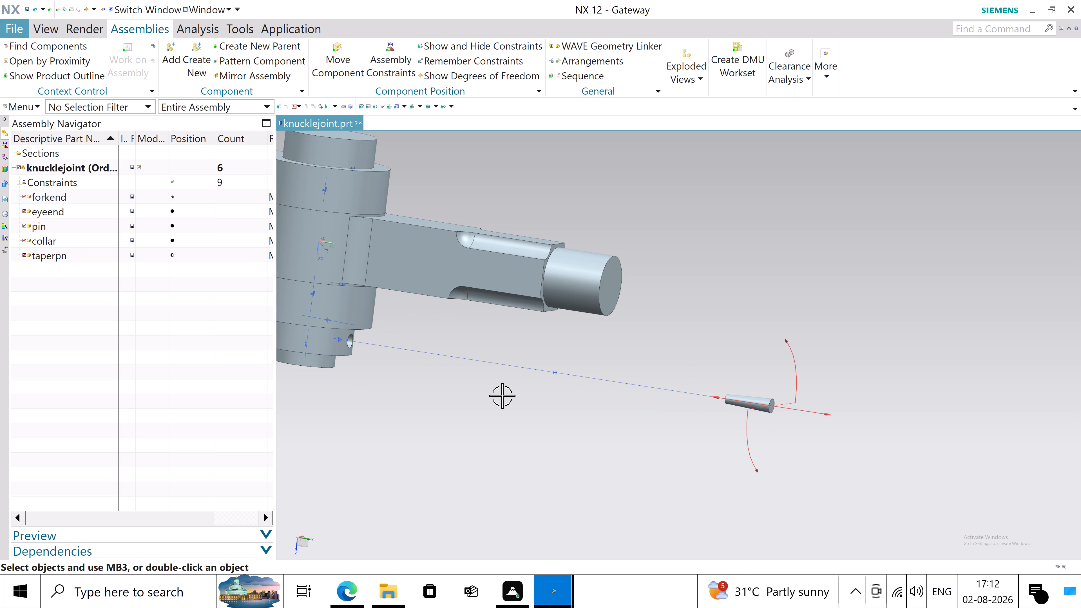
right_click(841, 169)
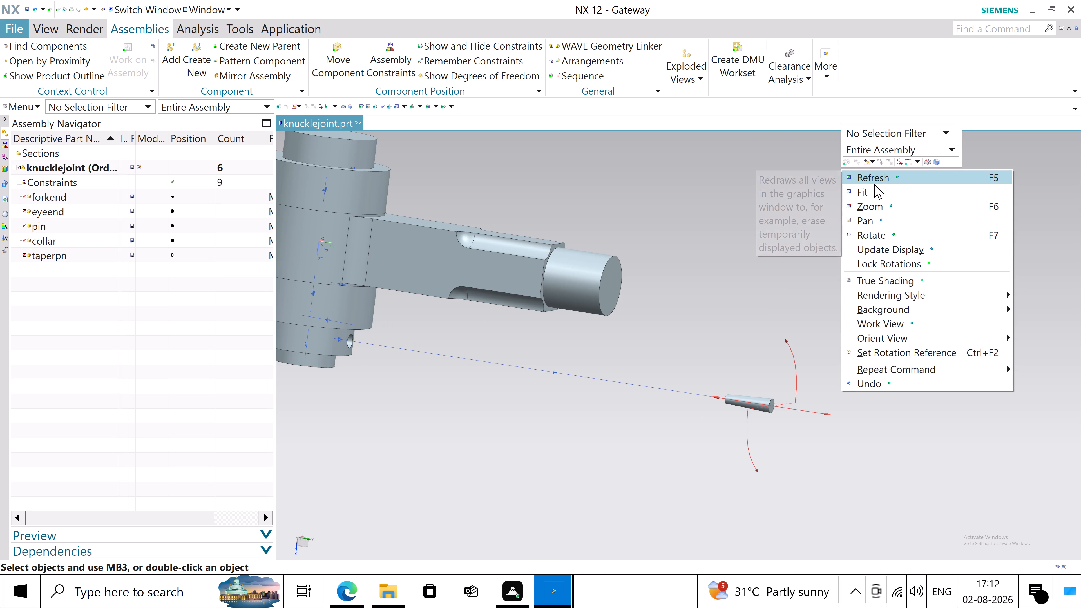
left_click(874, 184)
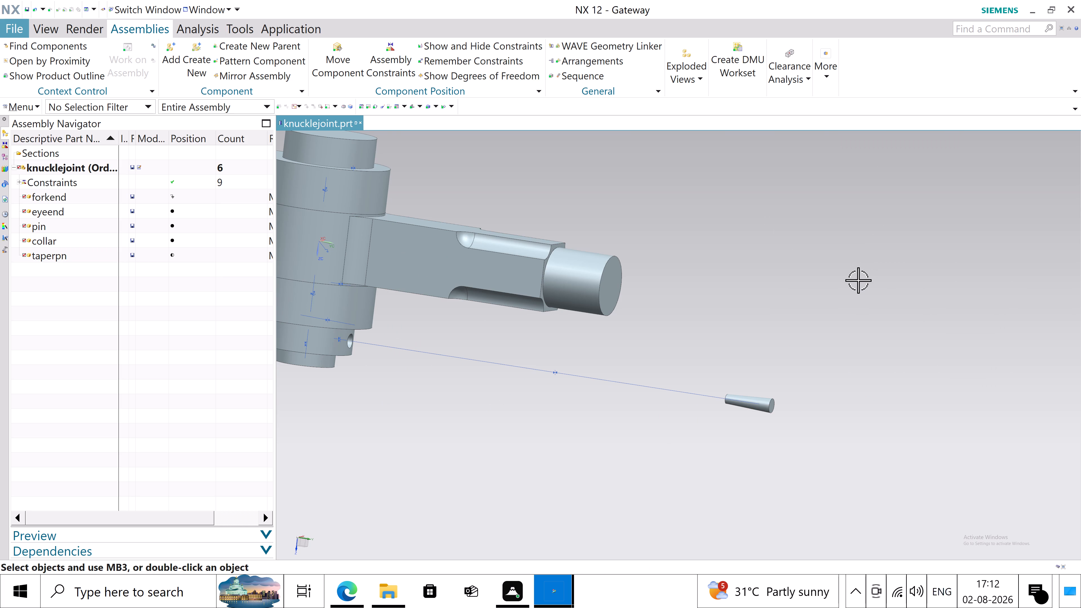
Apply a 19 mm Distance constraint between the taperpn's larger end face and the pin's long centerline.
scroll(858, 280, "down", 2)
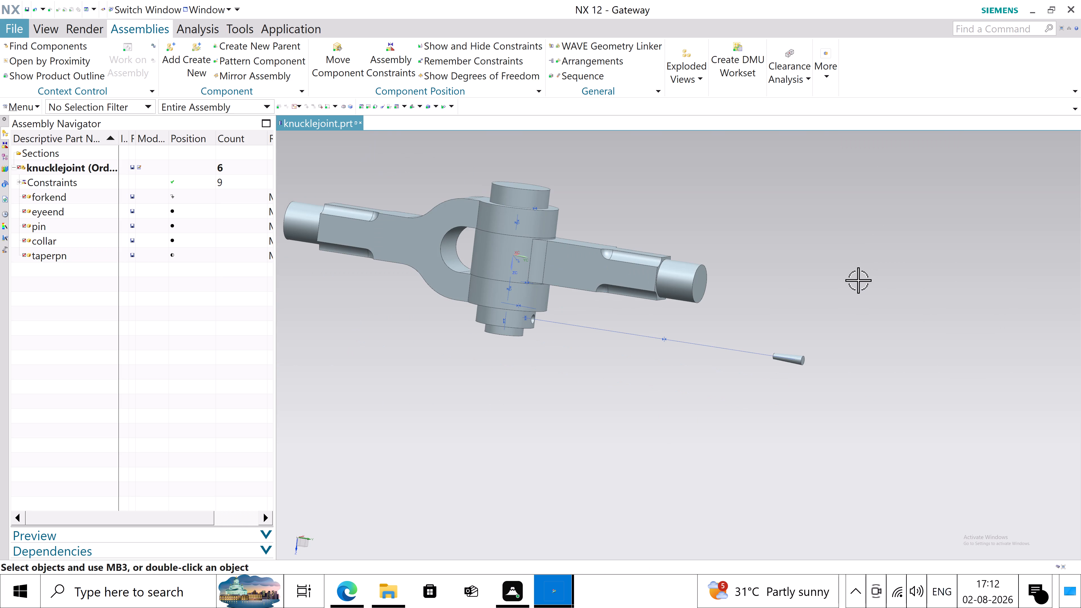
scroll(858, 280, "up", 1)
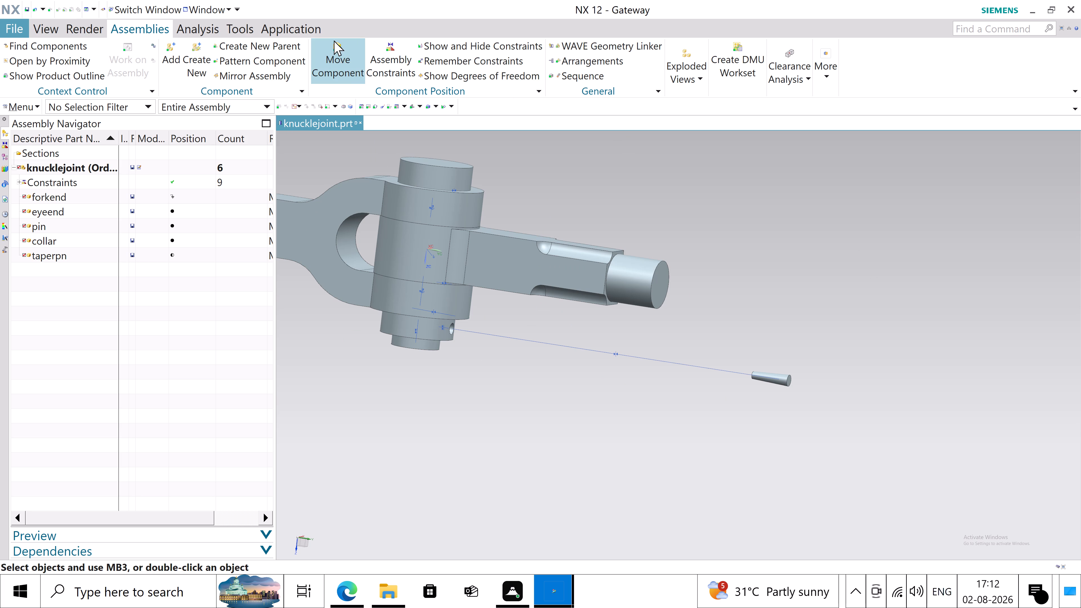
left_click(387, 62)
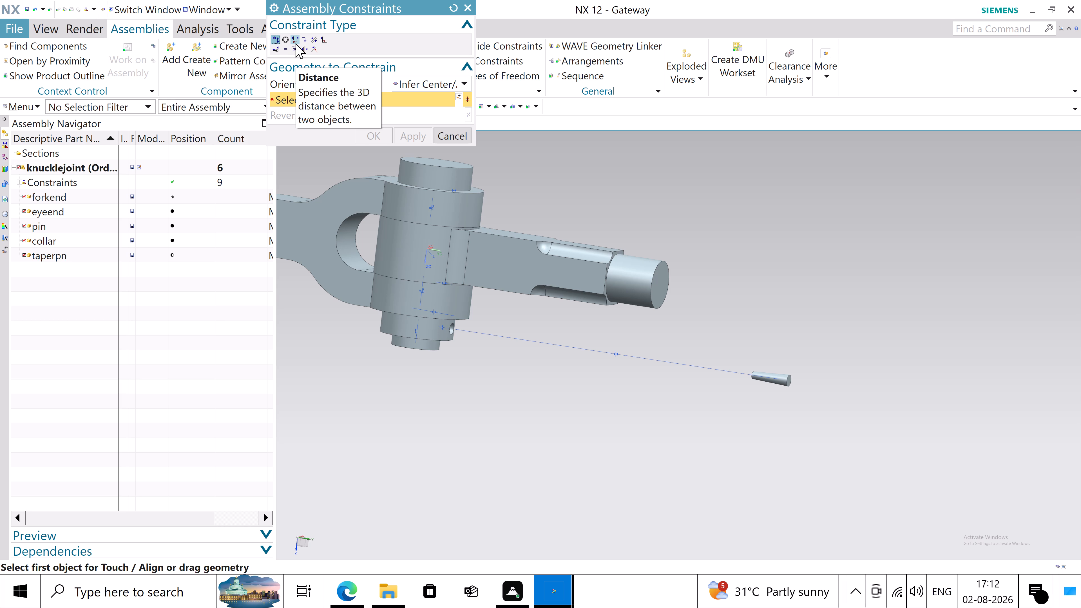
left_click(296, 43)
scroll(788, 384, "up", 3)
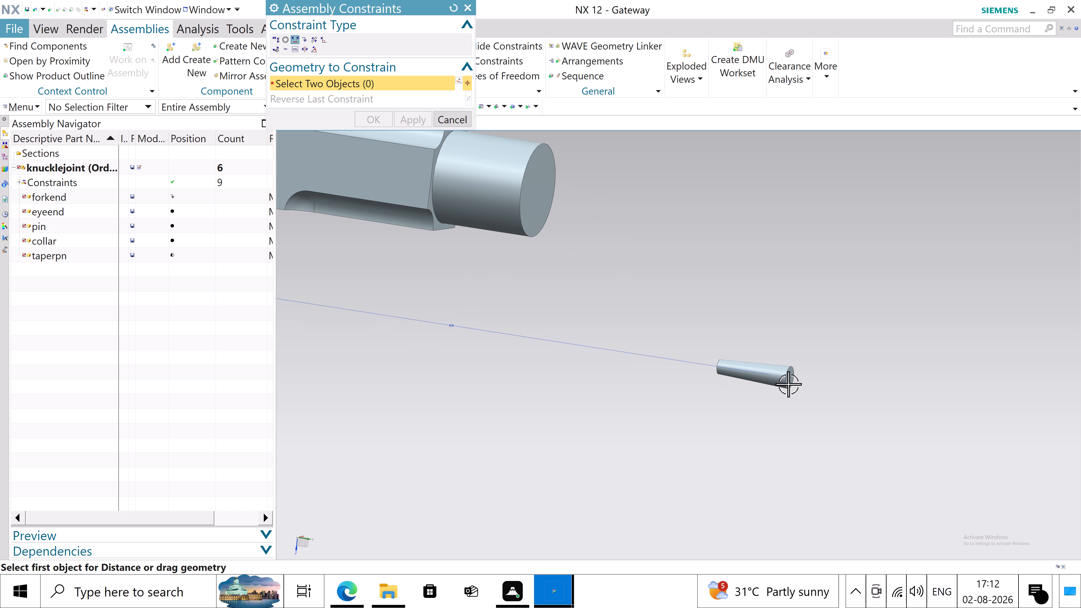
left_click(792, 376)
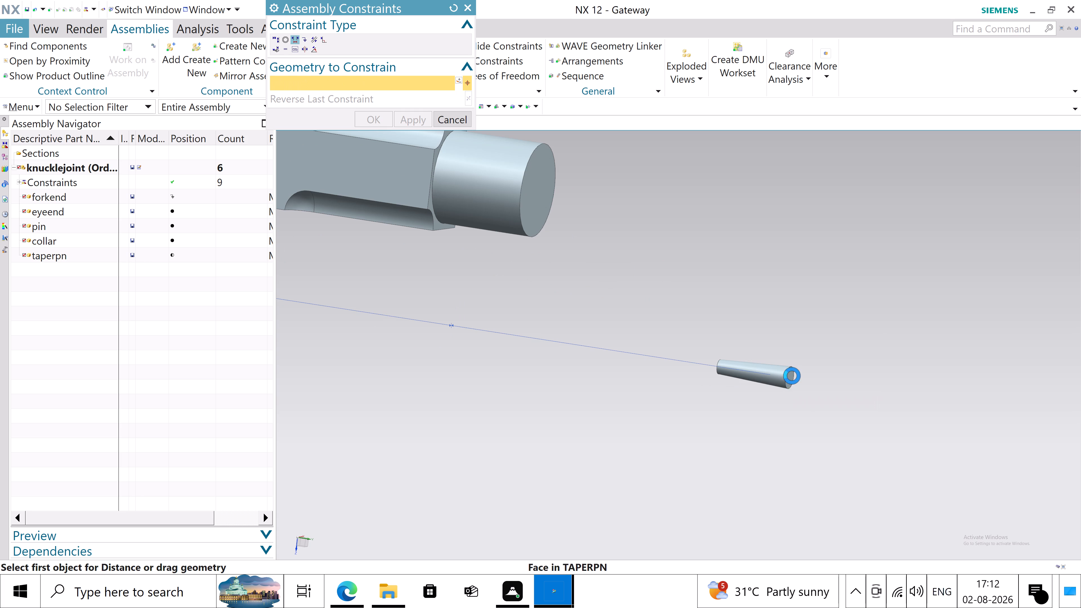
scroll(798, 392, "down", 4)
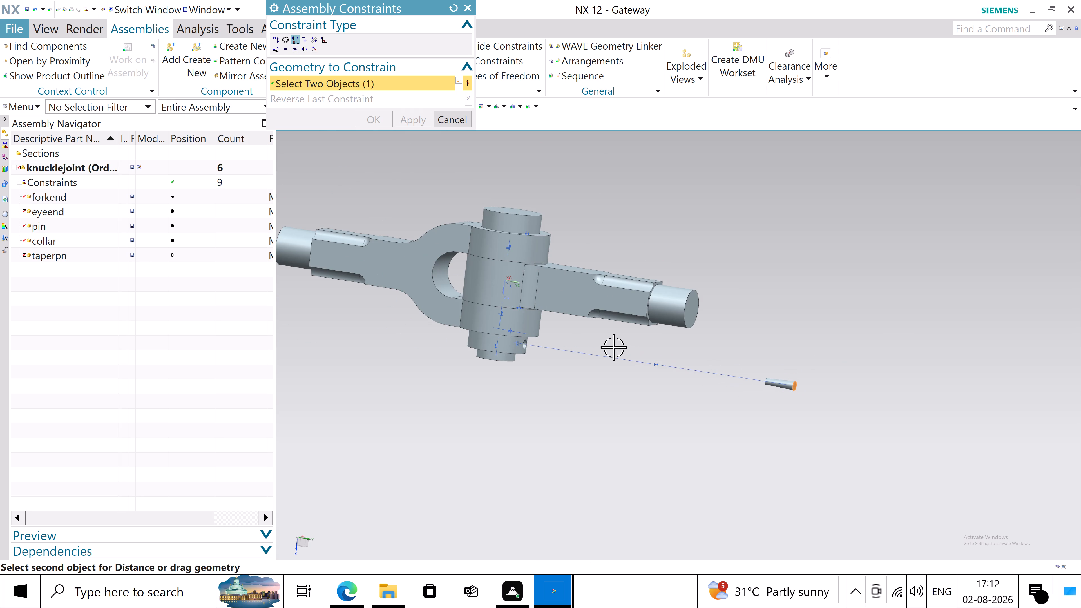
scroll(472, 339, "up", 2)
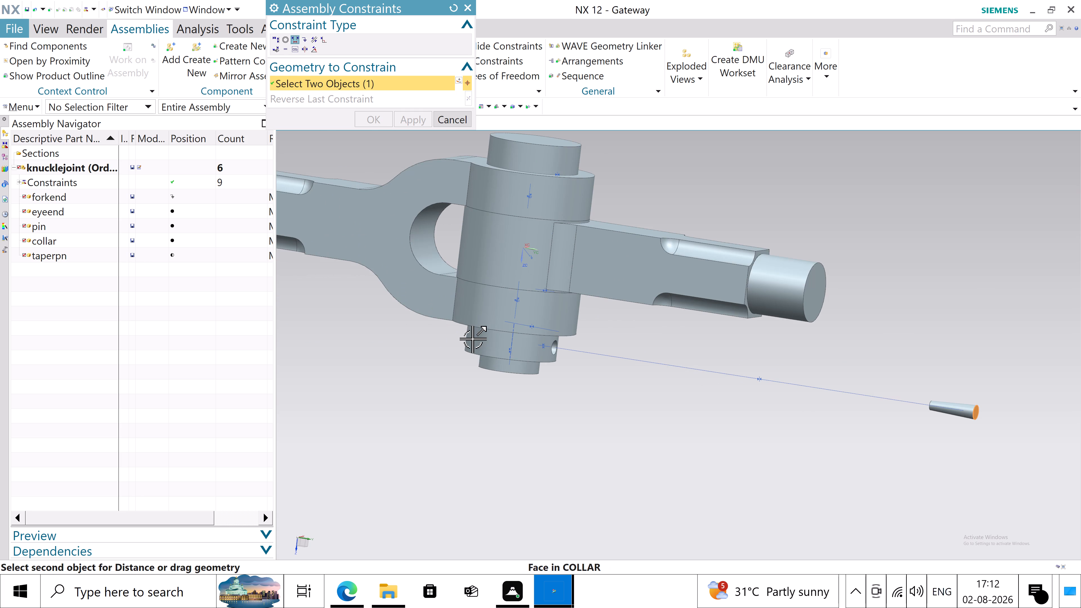
scroll(487, 365, "up", 3)
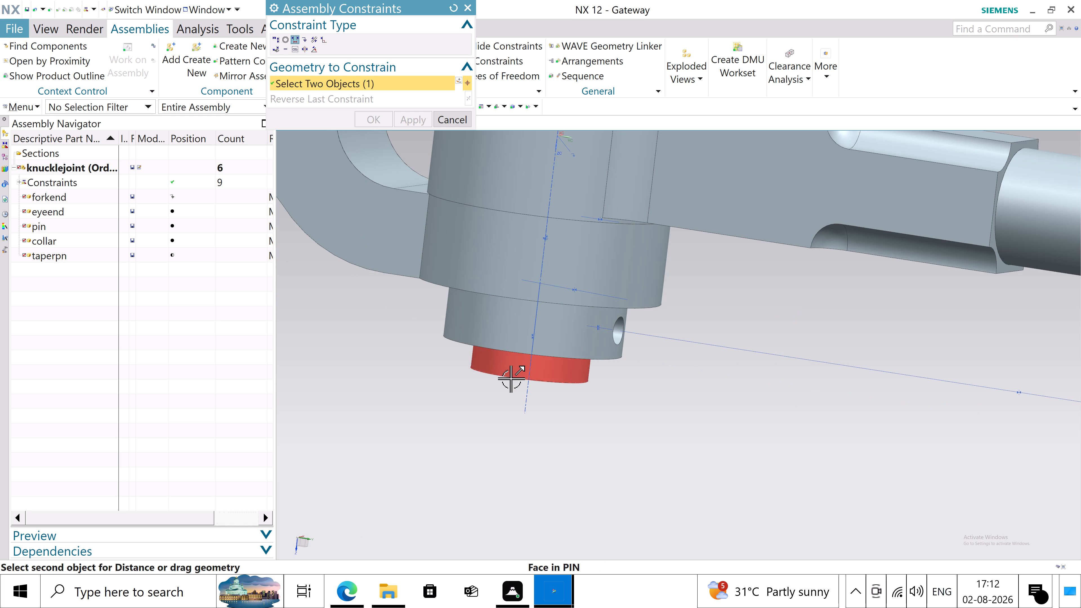
left_click(526, 392)
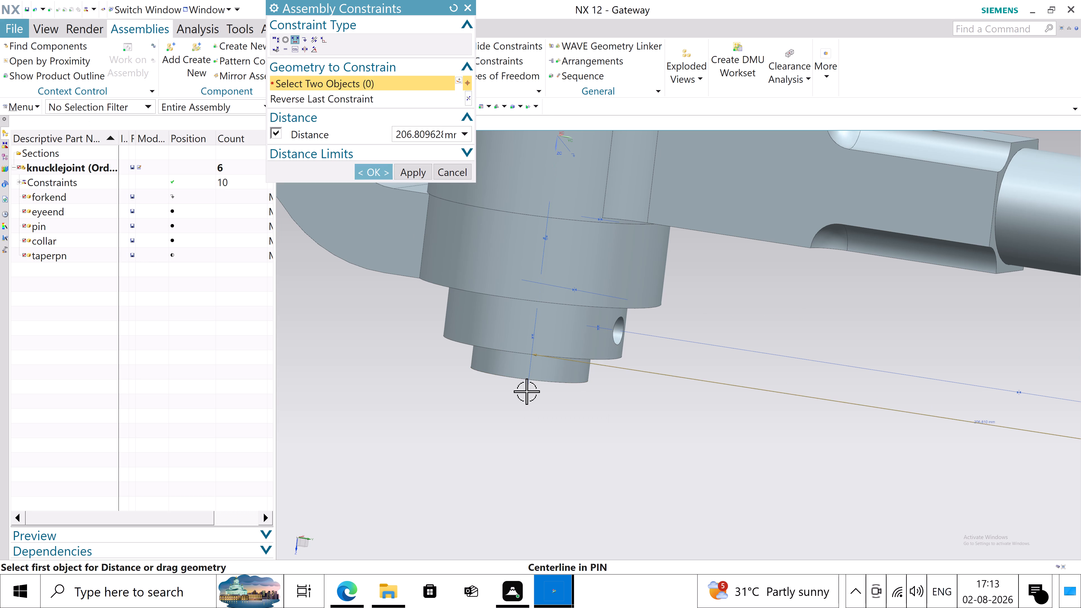
scroll(522, 354, "down", 4)
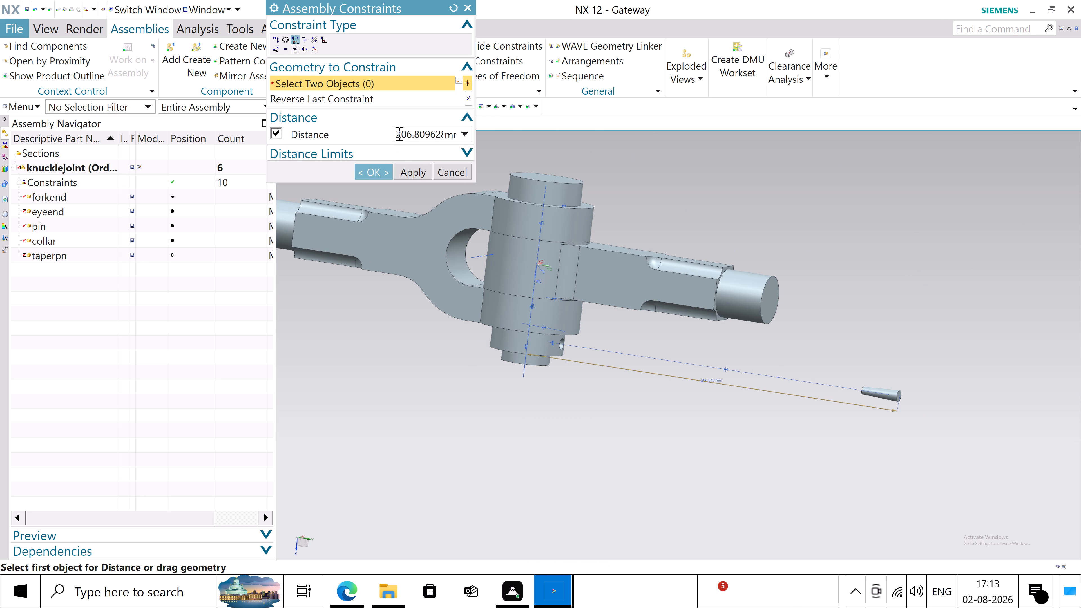
left_click_drag(398, 133, 505, 155)
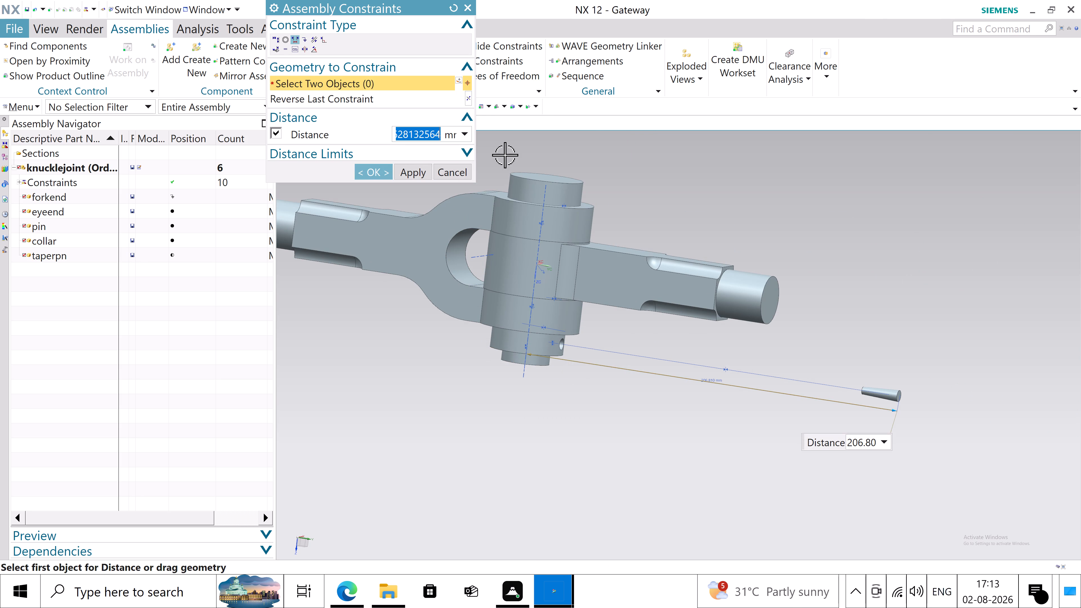
type("19")
key("Return")
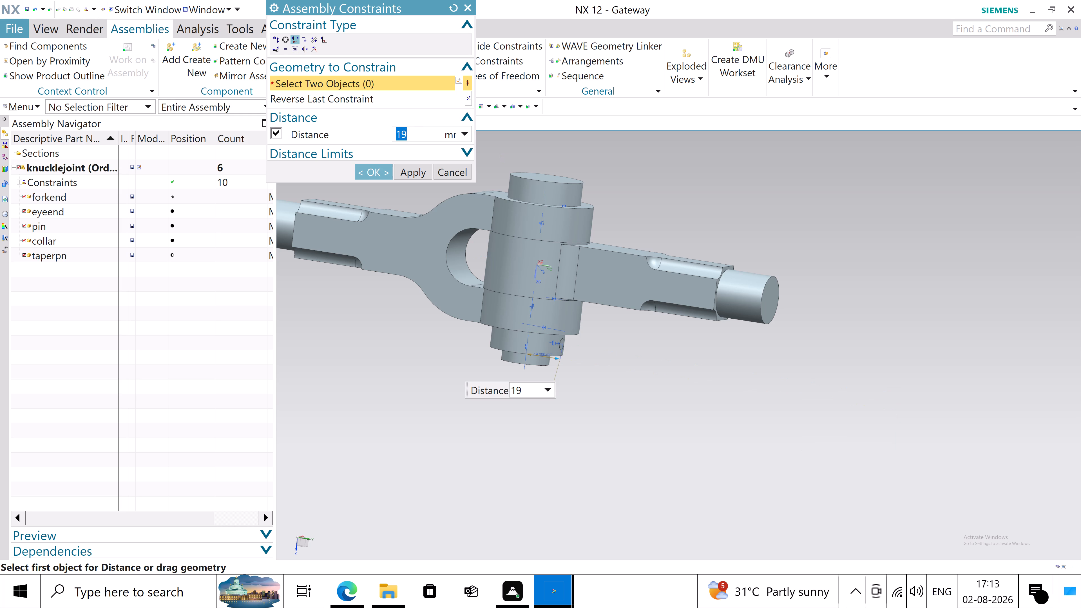
left_click(384, 166)
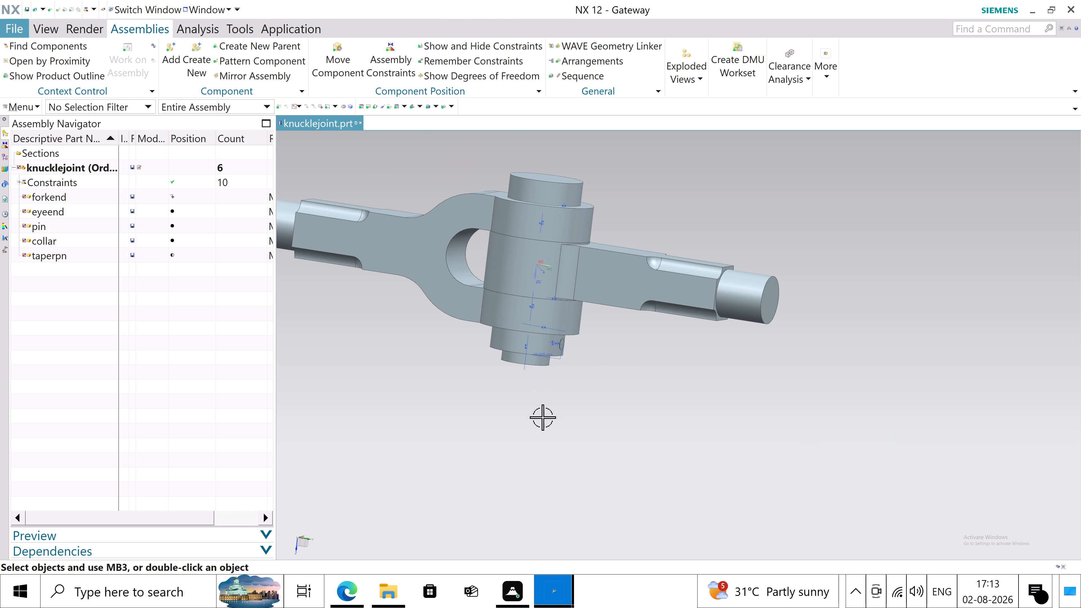
Inspect the seated taper pin from several sides and save the knucklejoint assembly.
middle_click_drag(542, 418, 496, 397)
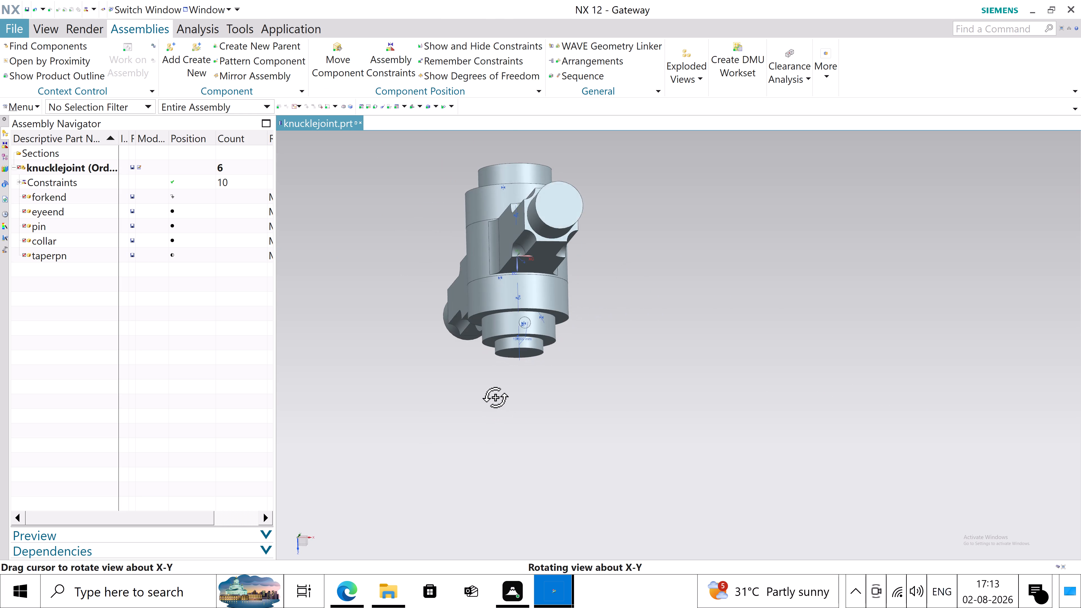
middle_click_drag(496, 397, 542, 412)
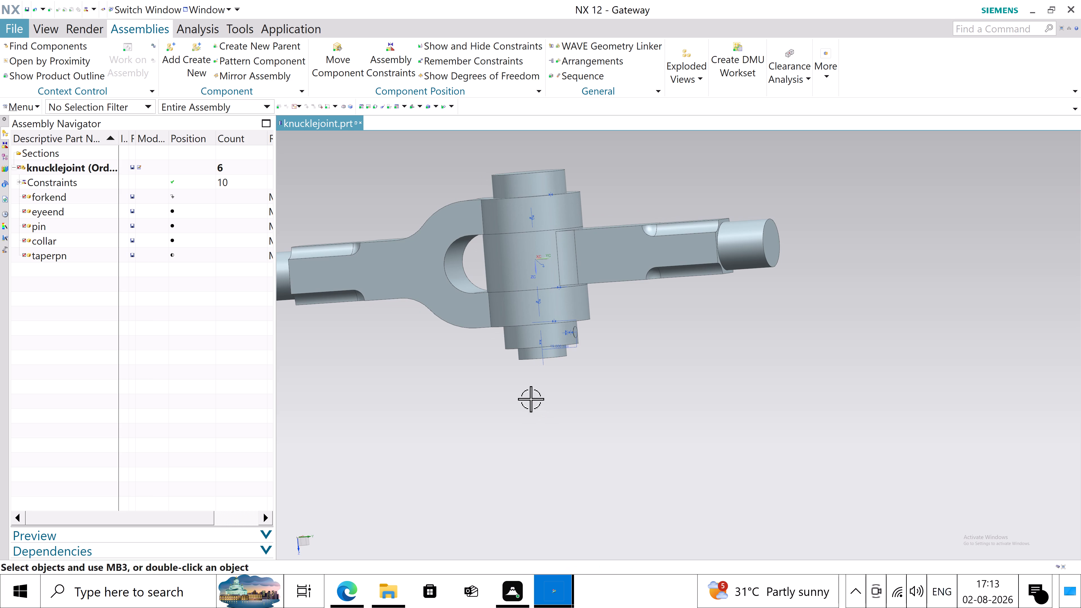
middle_click_drag(531, 399, 557, 407)
scroll(586, 402, "down", 2)
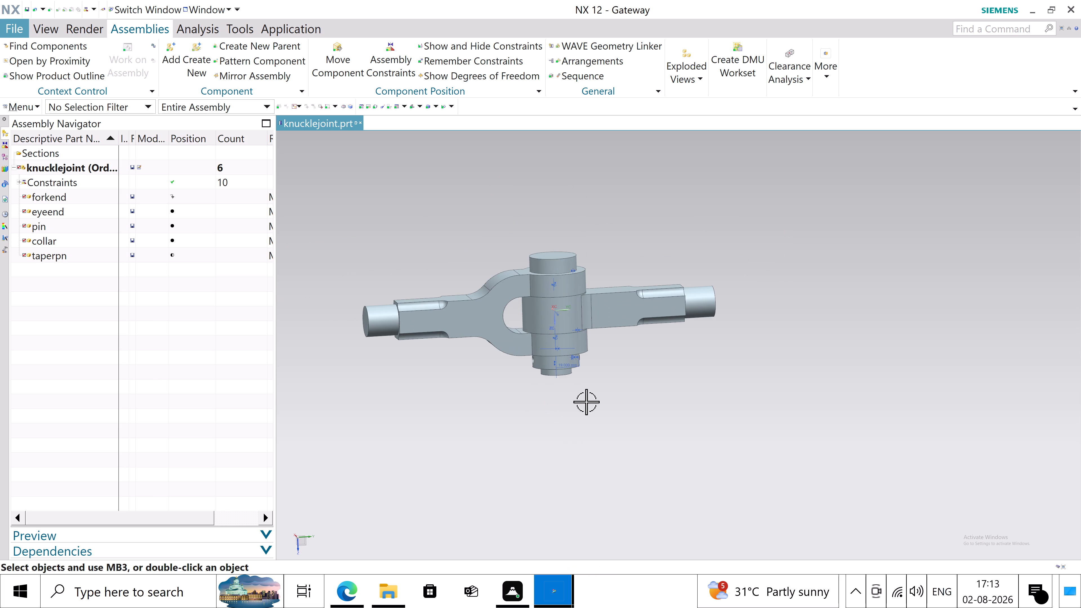
scroll(586, 402, "down", 2)
scroll(526, 412, "up", 2)
middle_click_drag(522, 411, 496, 400)
key("ctrl+s")
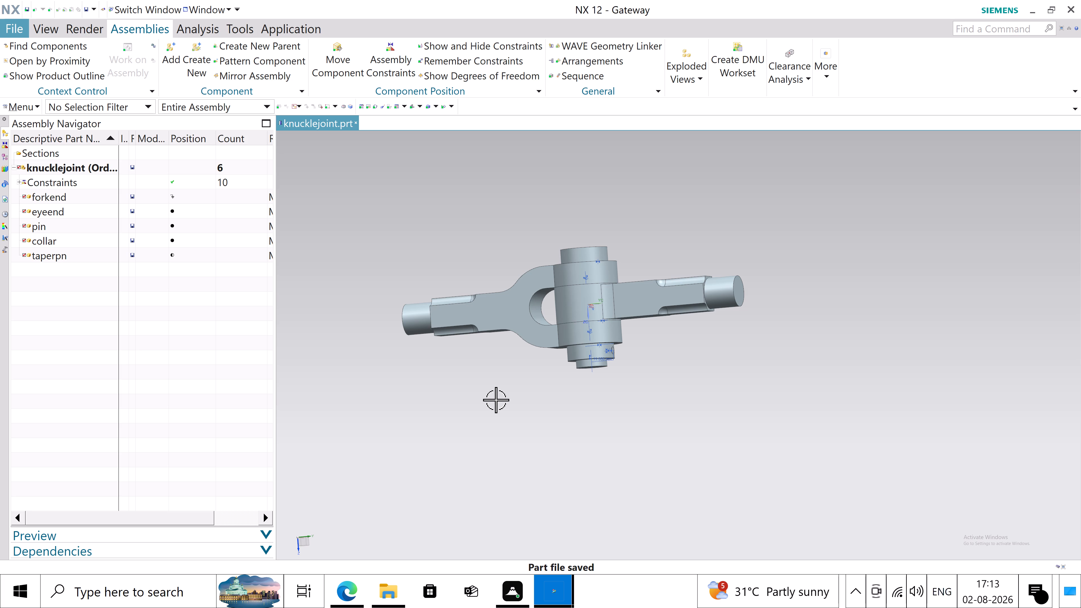
scroll(576, 381, "down", 2)
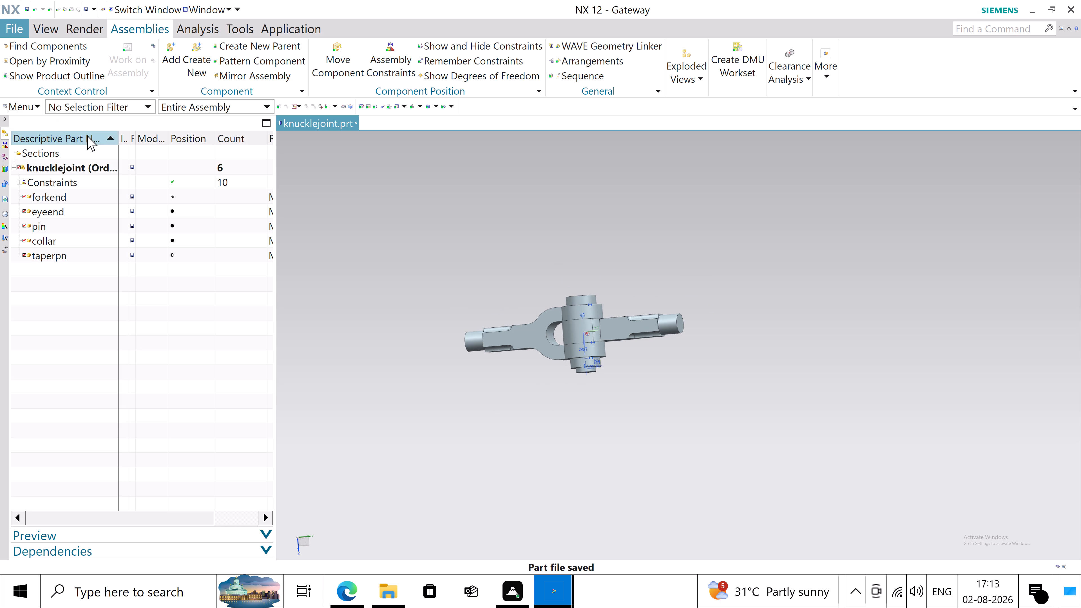
key("ctrl+s")
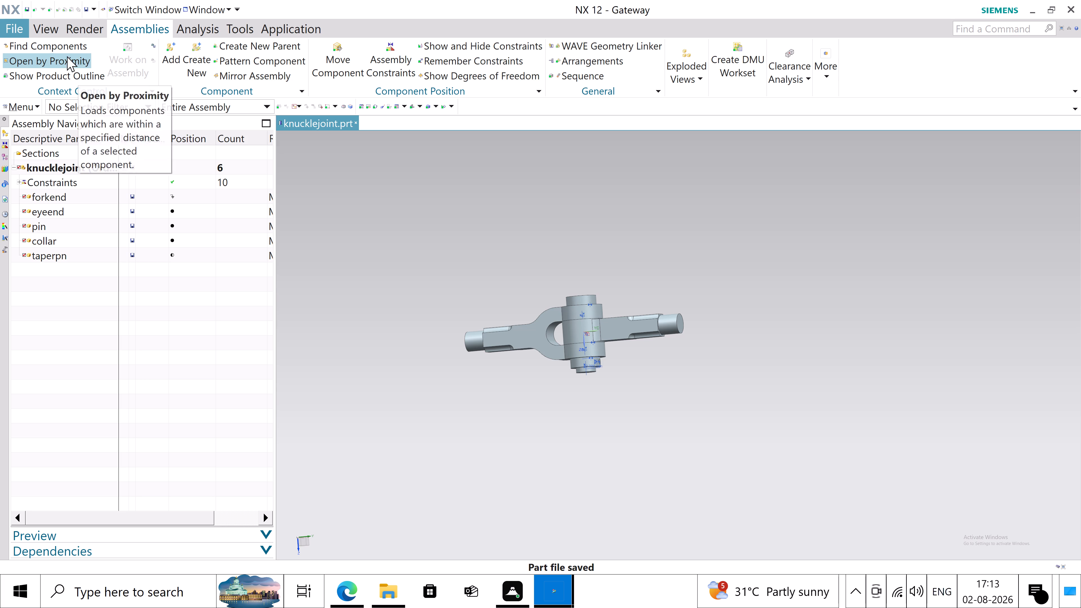
Save a copy of the knucklejoint assembly as a STEP file (*.stp) named knucklejointstepfile in the knucklejoint folder.
left_click(11, 23)
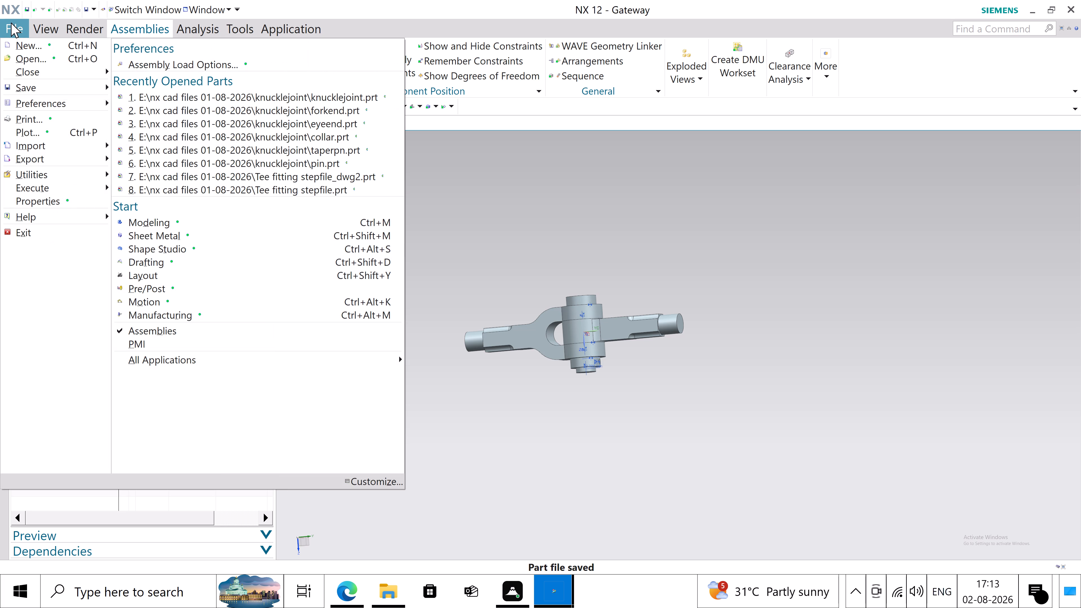
left_click(36, 81)
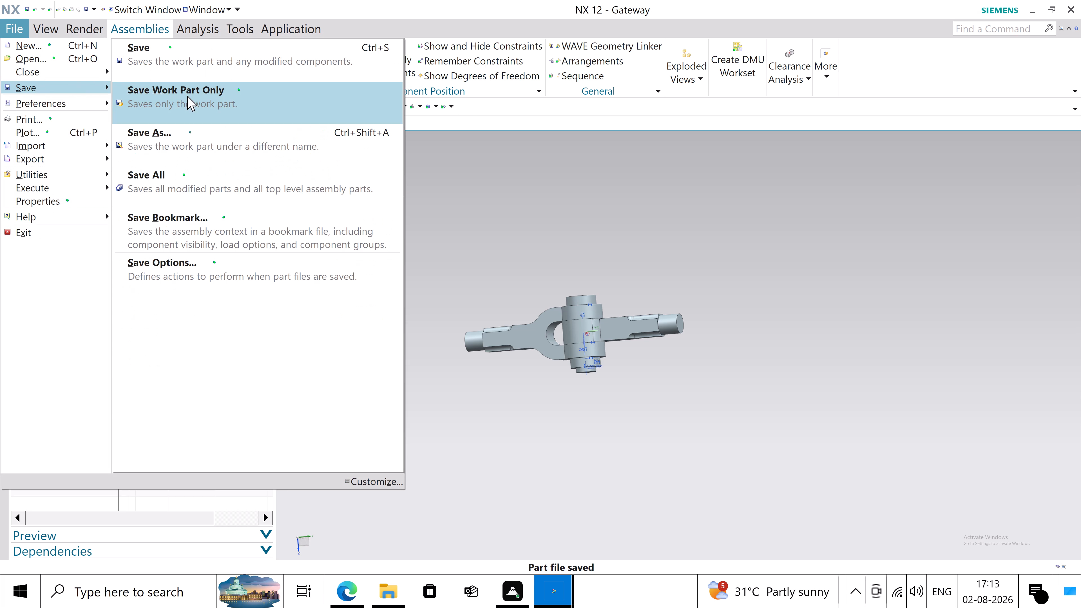
left_click(194, 142)
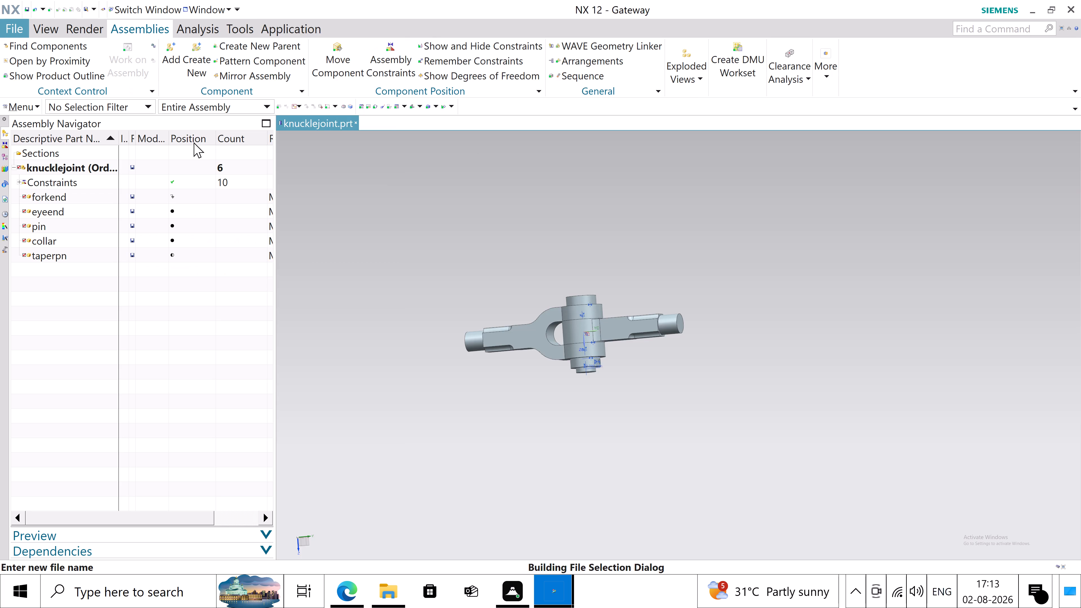
left_click(386, 123)
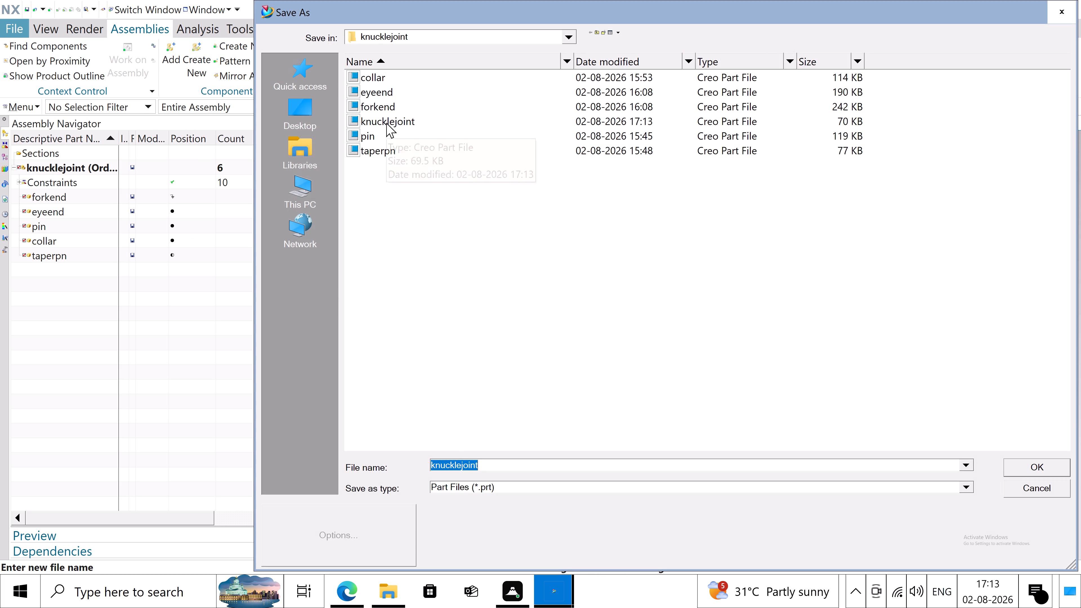
left_click(496, 466)
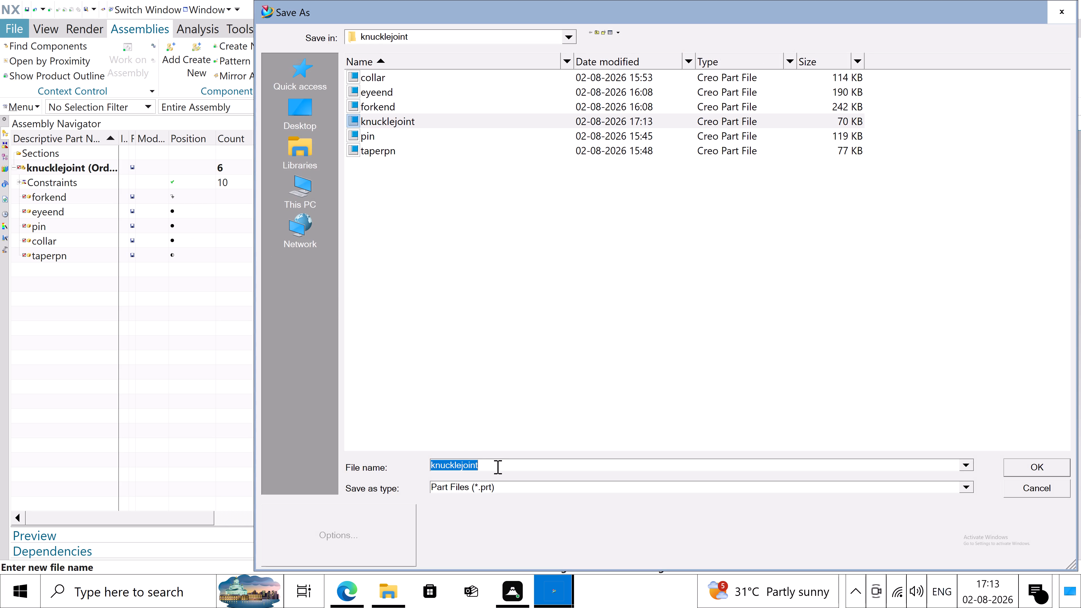
left_click(500, 488)
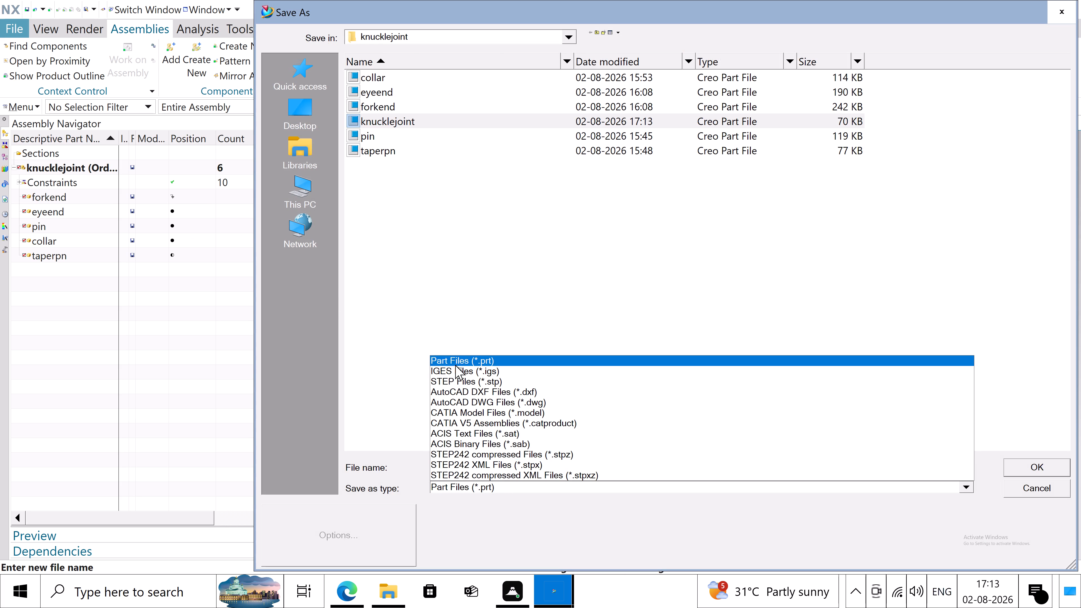
left_click(455, 383)
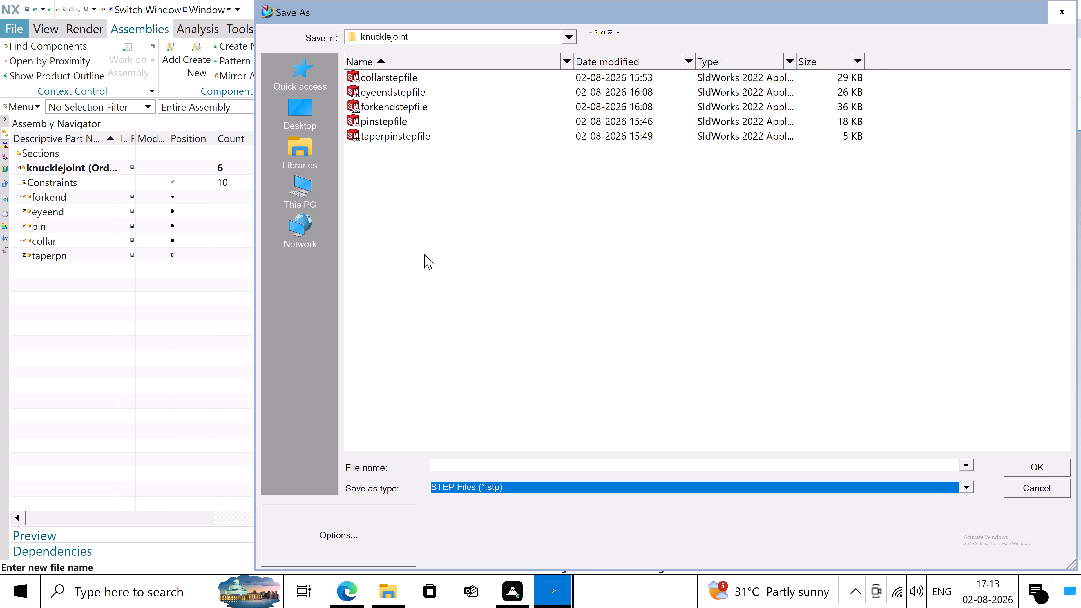
left_click(460, 465)
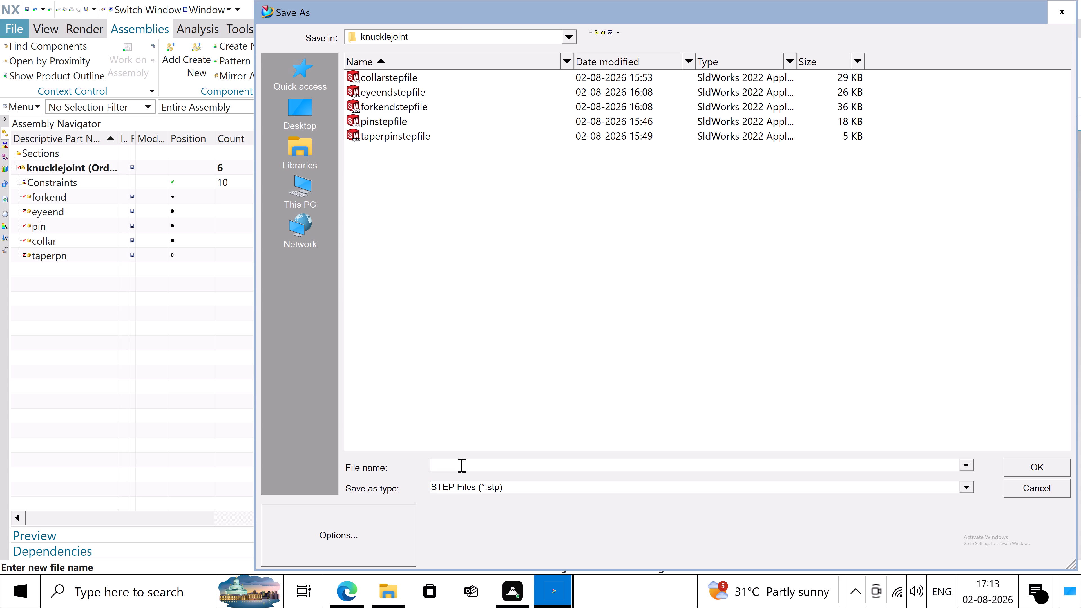
type("knuckle")
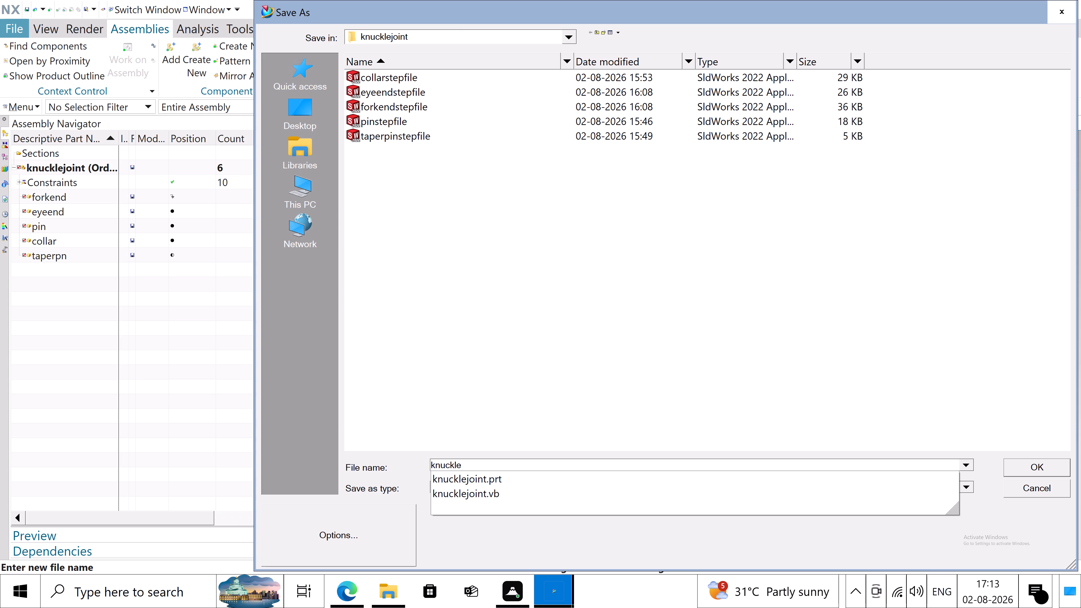
type("jointstepfile")
key("Return")
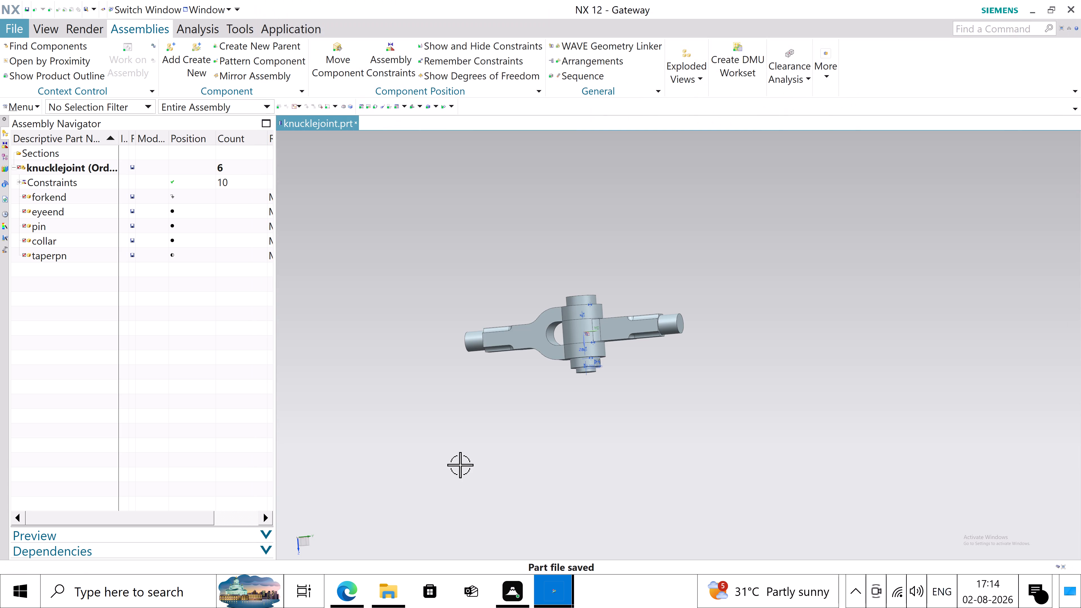
middle_click_drag(631, 412, 646, 415)
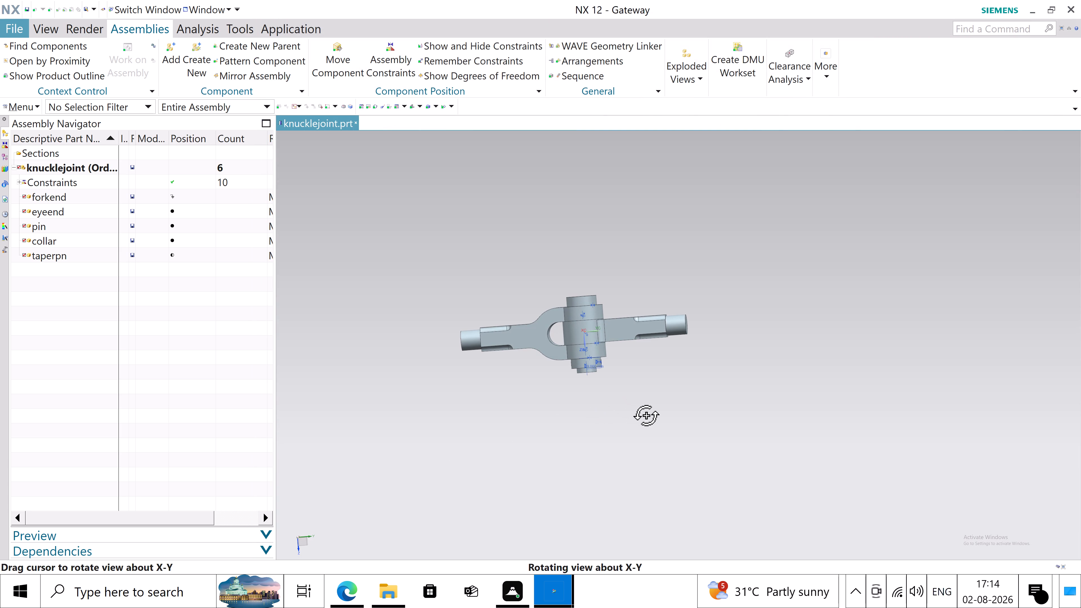
middle_click_drag(646, 415, 650, 417)
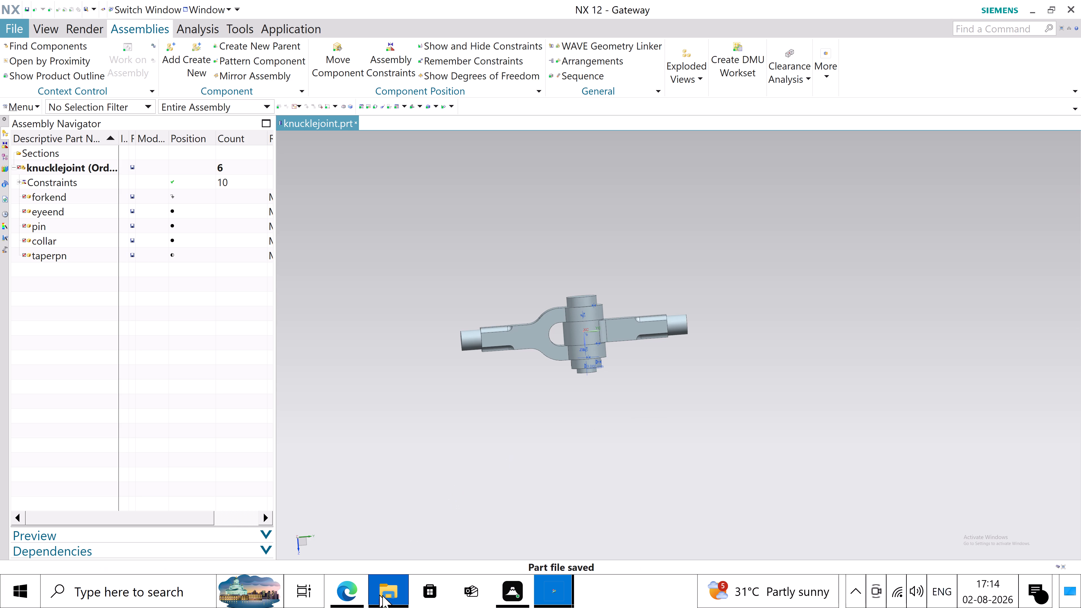
Switch to File Explorer, open the knucklejoint folder in nx cad files 01-08-2026 on drive E, and sort its files by date modified.
left_click(387, 598)
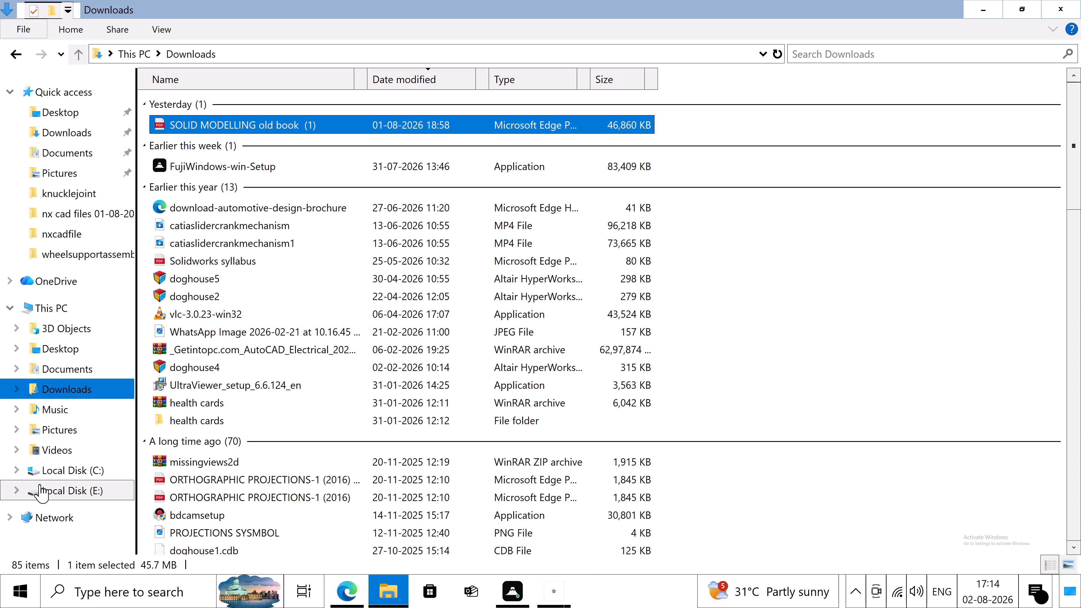
left_click(56, 502)
left_click(73, 486)
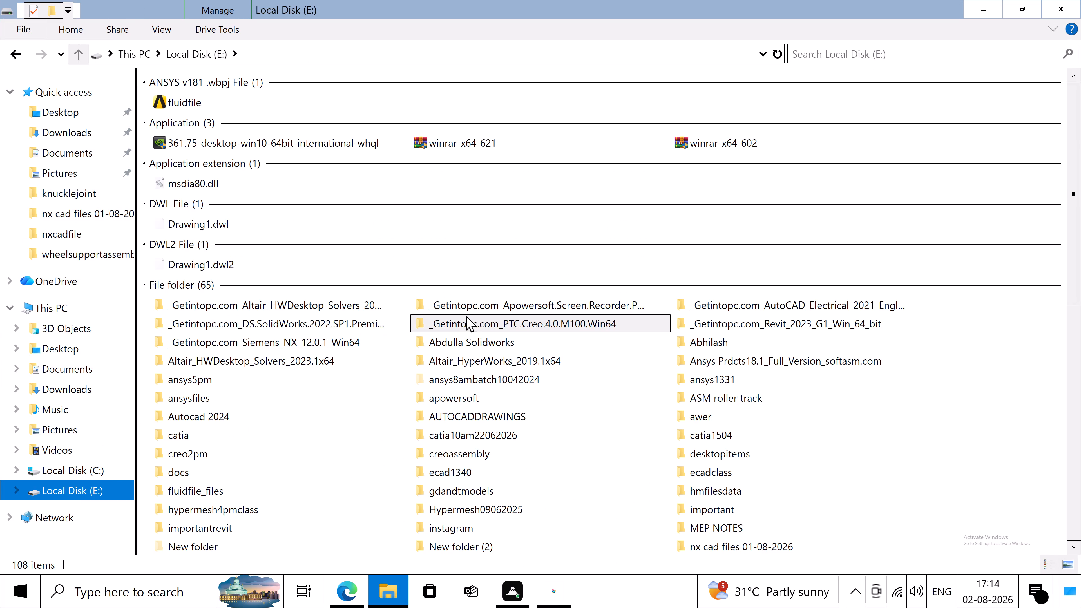
scroll(733, 499, "down", 1)
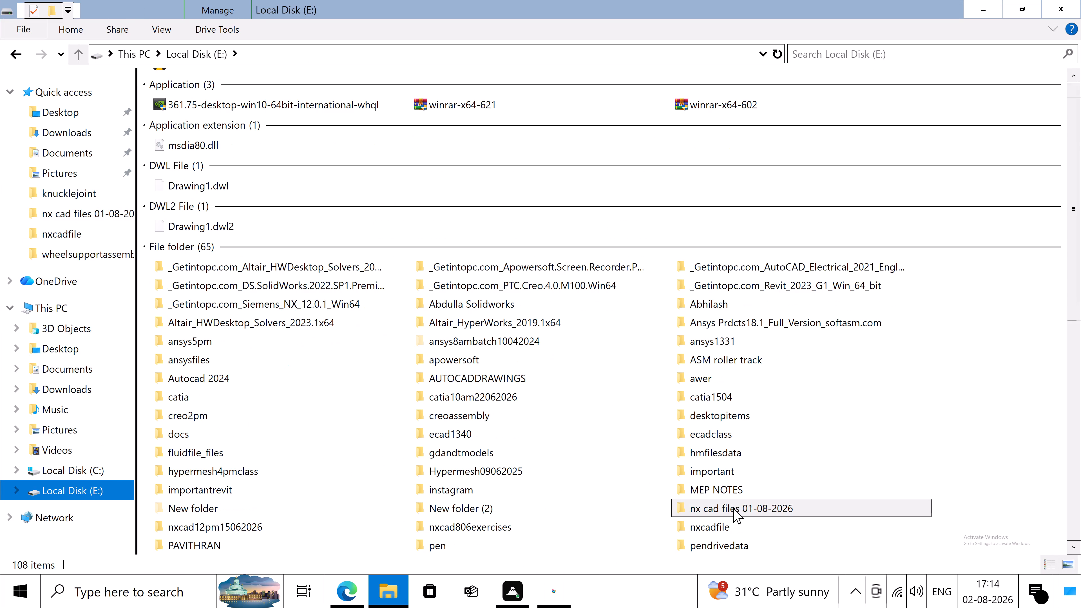
double_click(733, 509)
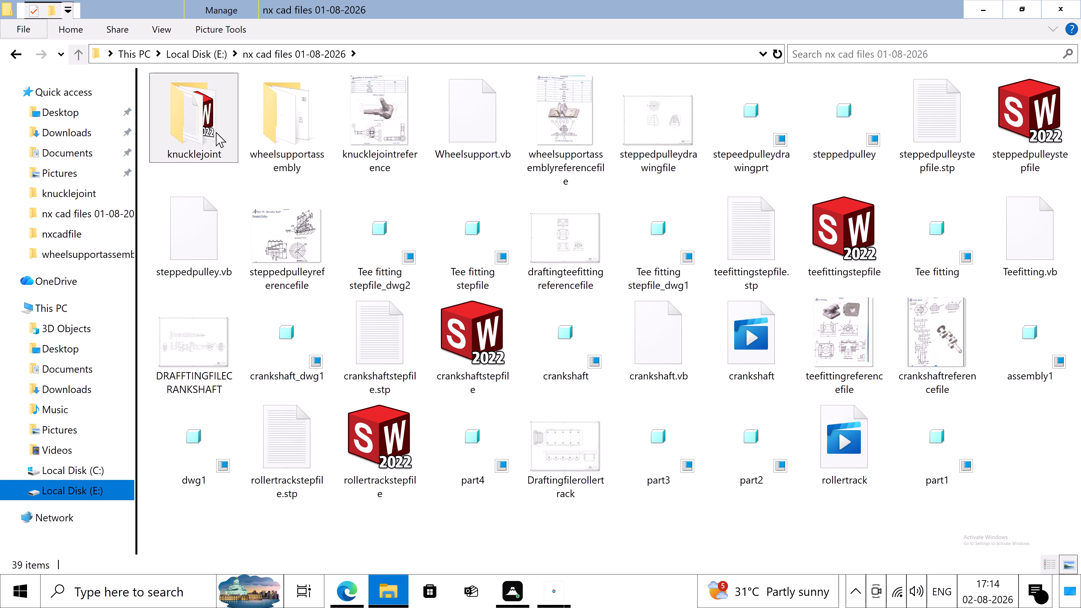
double_click(193, 137)
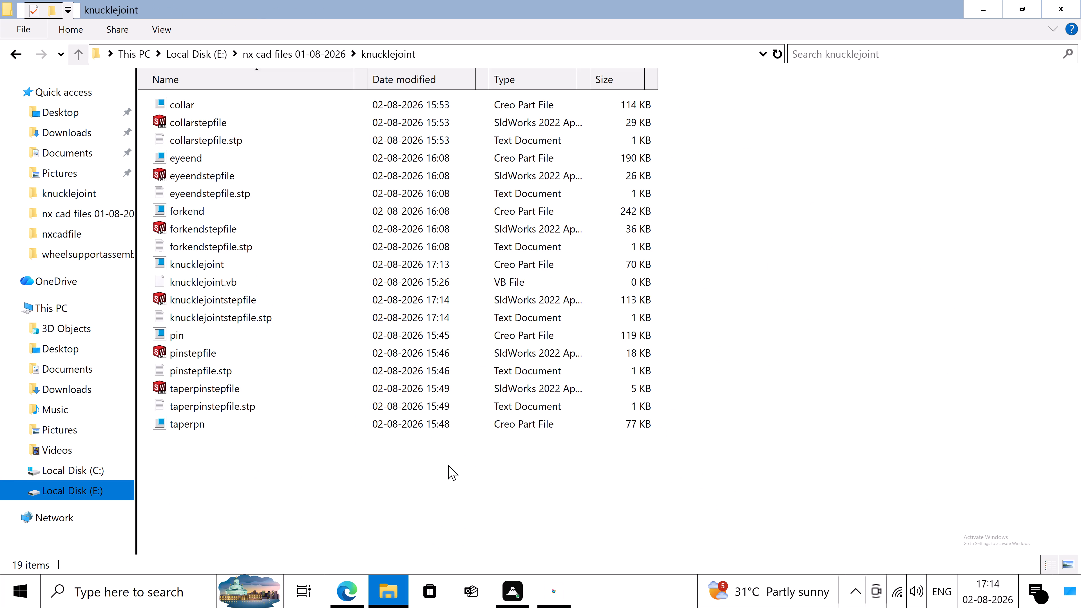
right_click(857, 207)
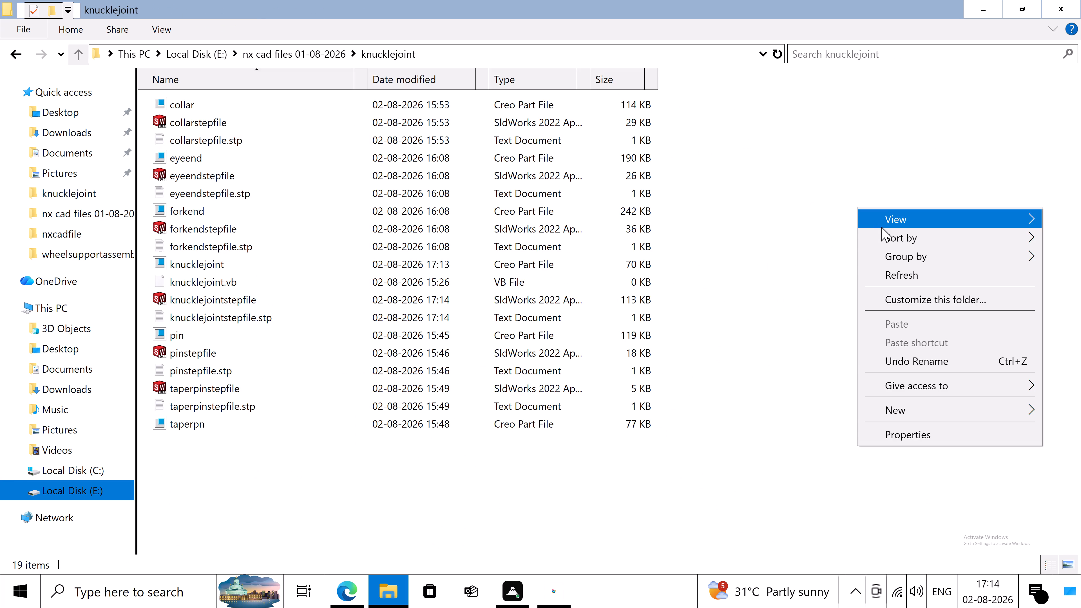
left_click(886, 236)
left_click(836, 254)
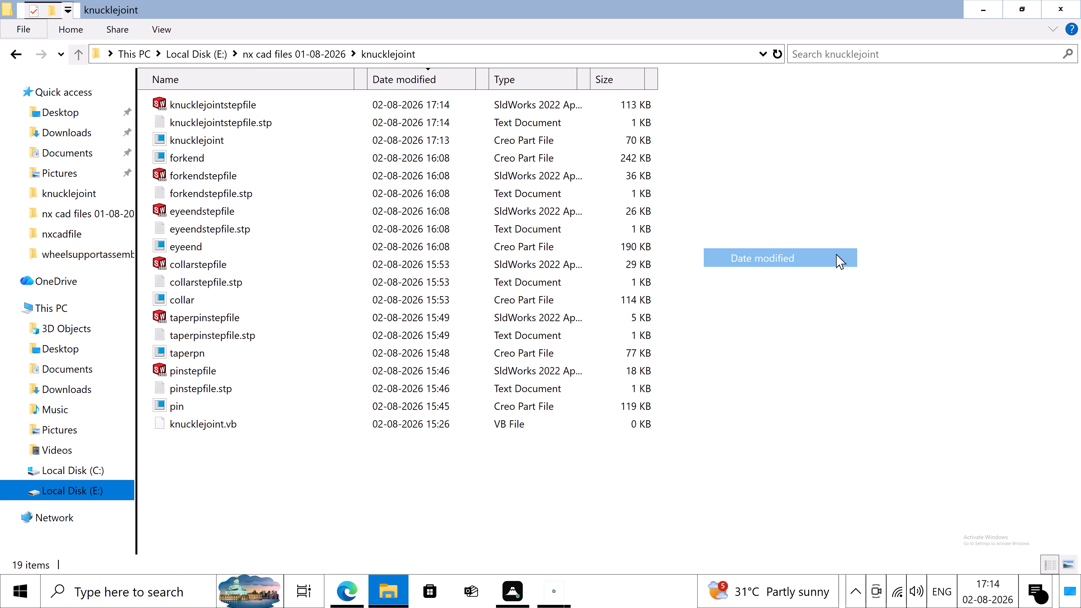
left_click(836, 254)
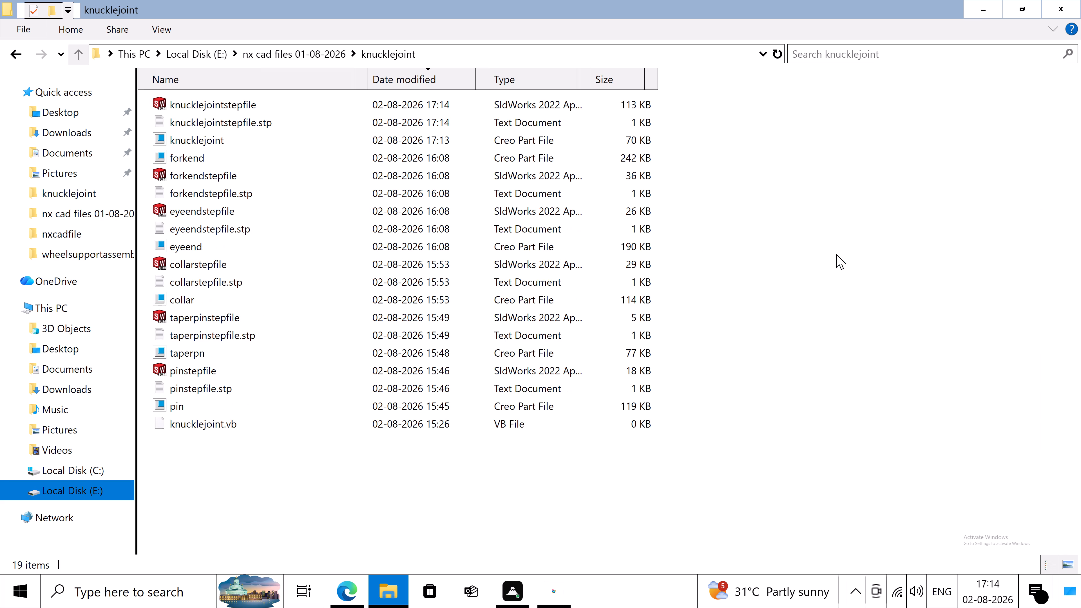
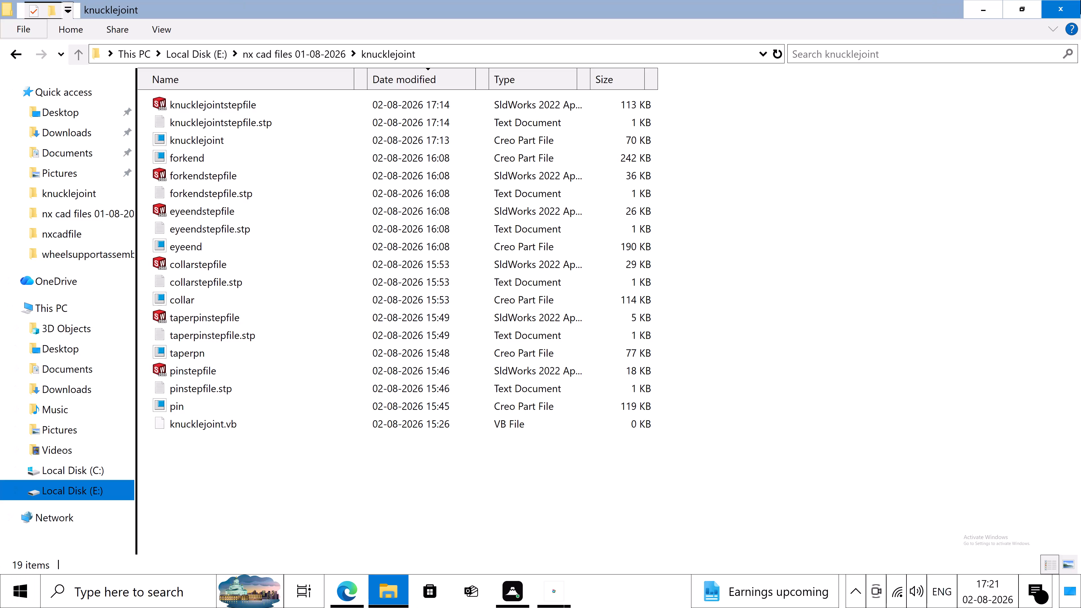
Switch to the NX 12 Drafting session and close the wheelsupport_dwg1 drawing together with its components.
left_click(840, 413)
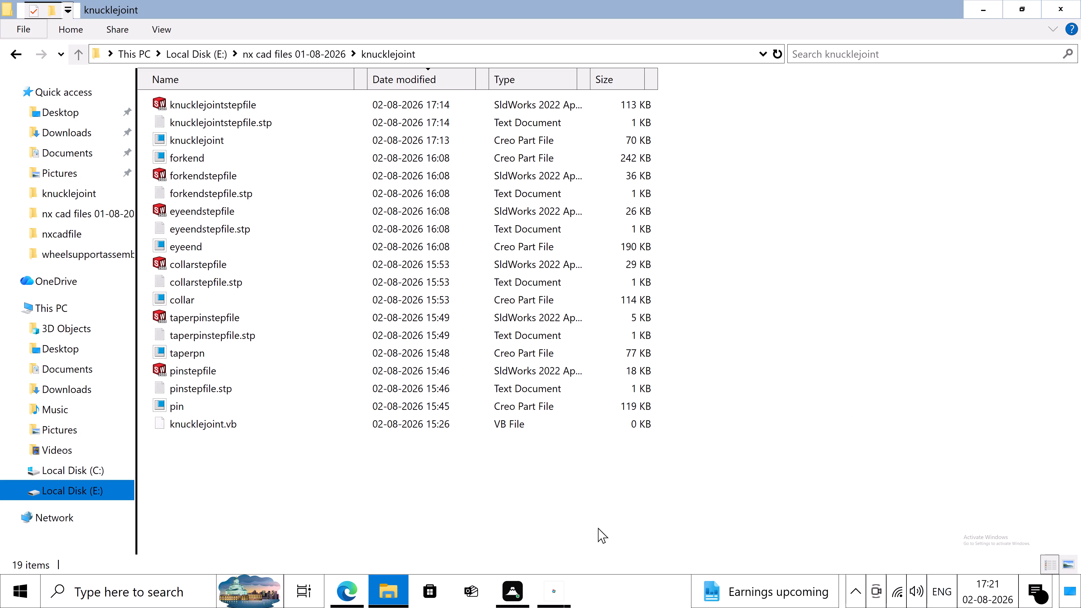
left_click(558, 589)
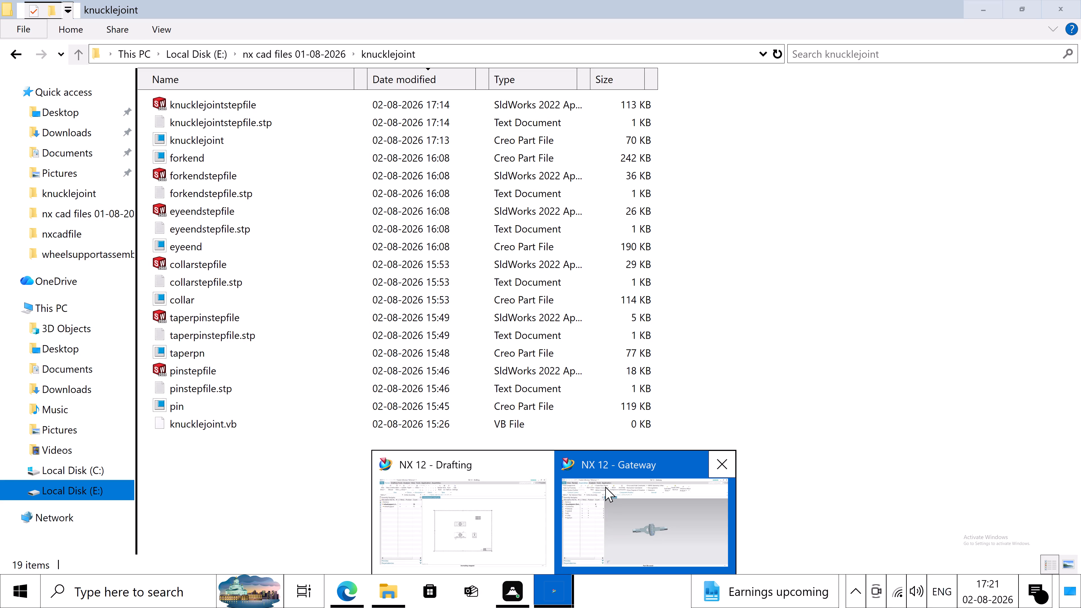
left_click(605, 487)
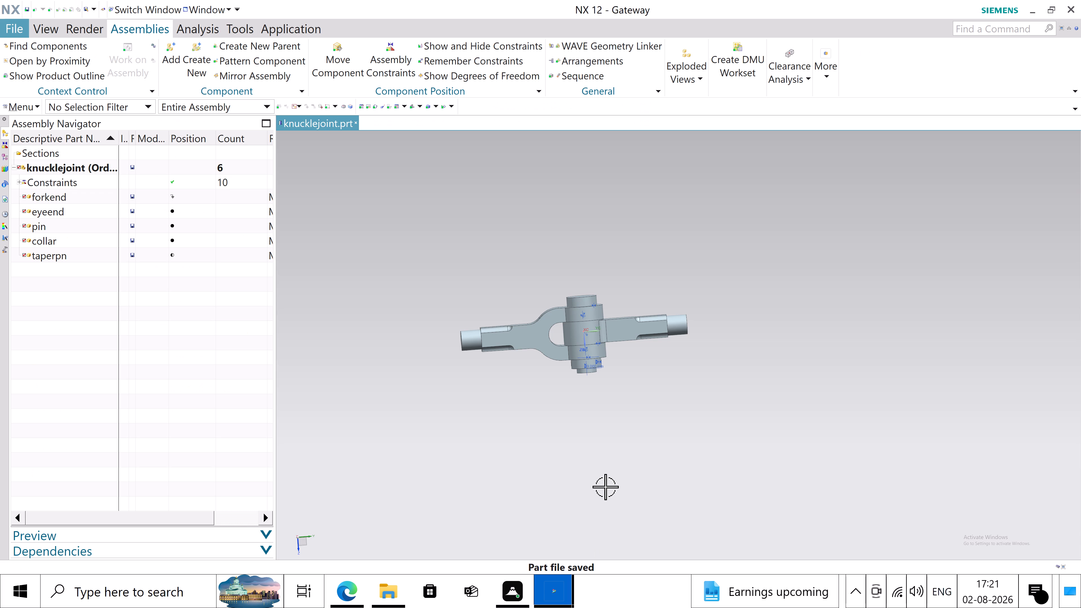
left_click(566, 594)
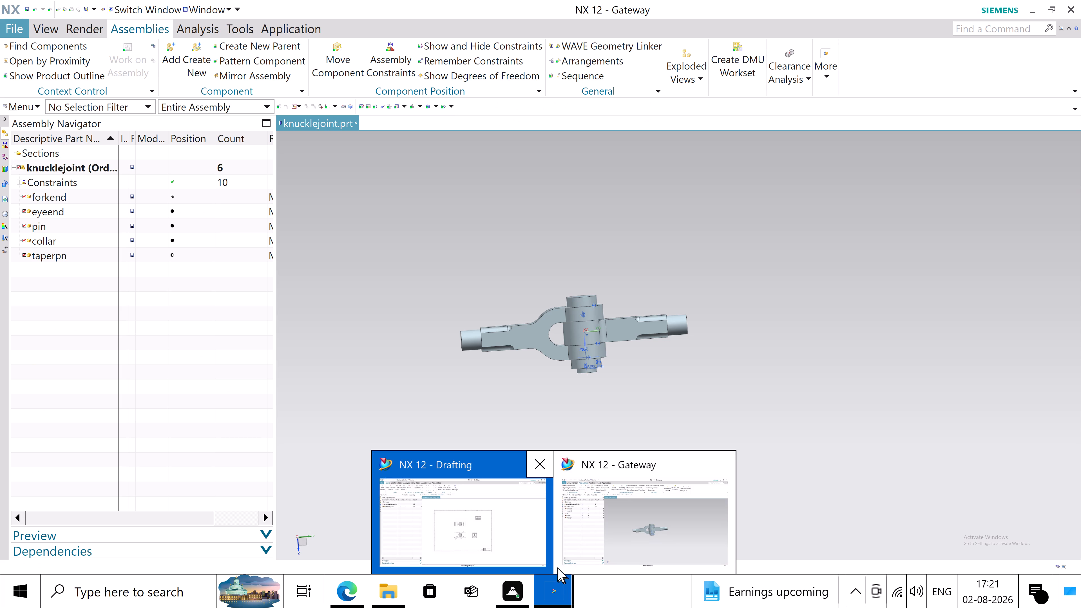
left_click(512, 518)
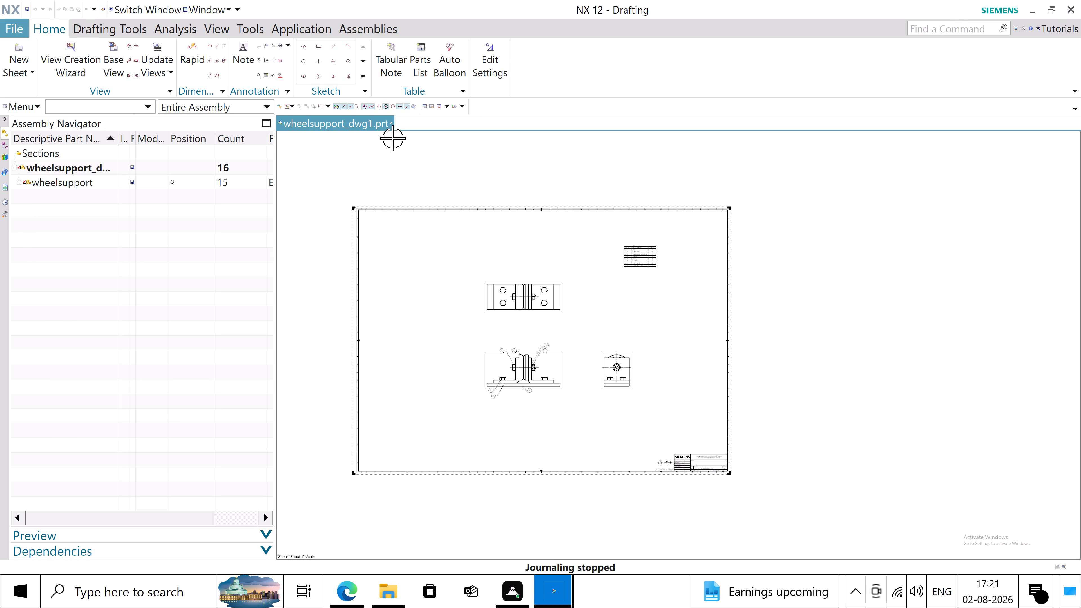
left_click(390, 123)
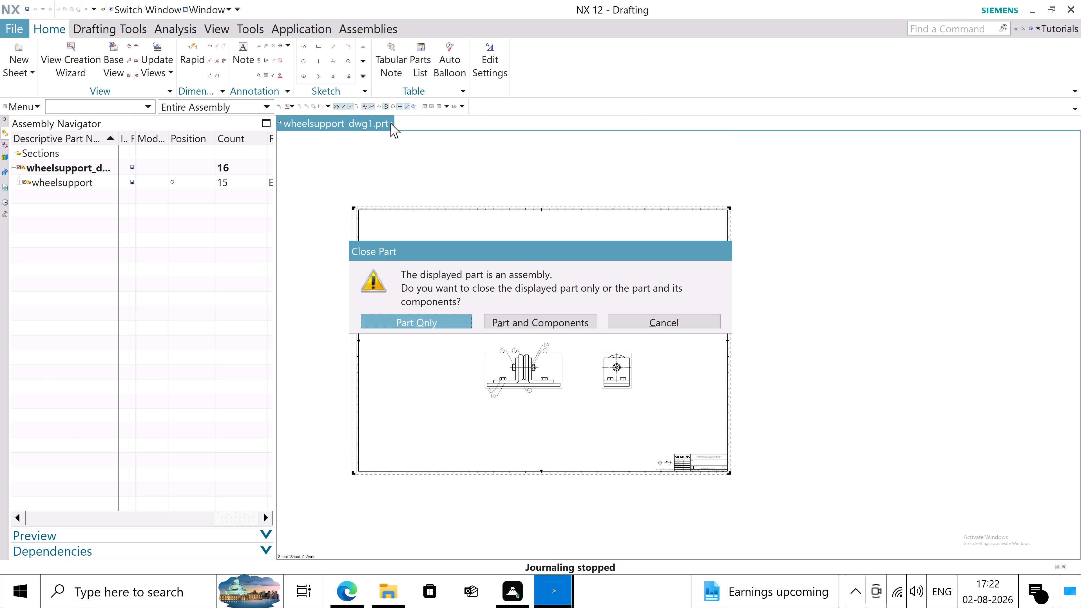
left_click(536, 316)
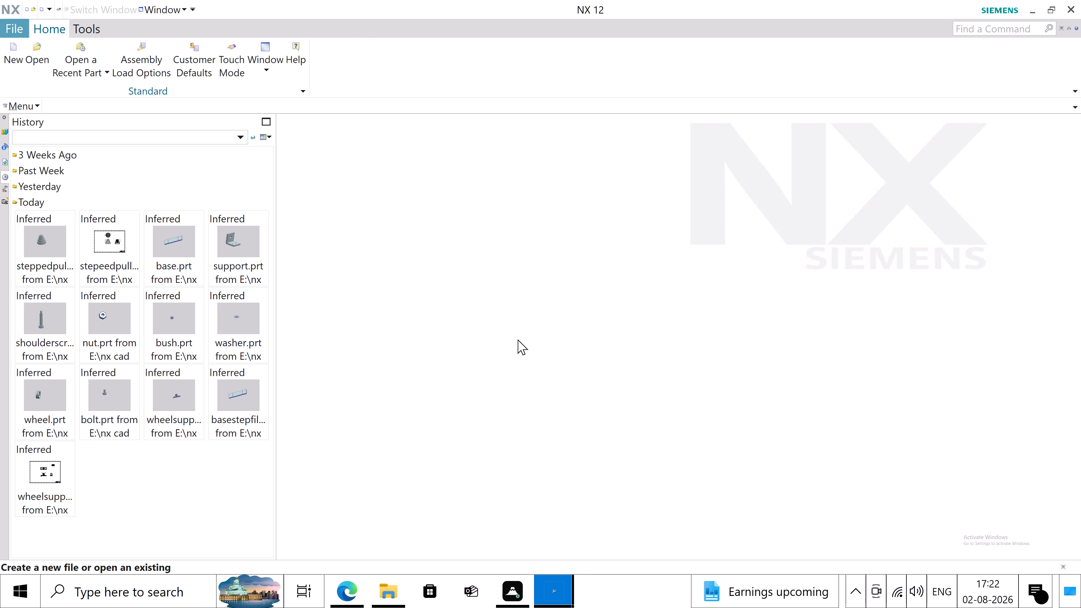
Return to the knucklejoint assembly session and create an A0 - Size drawing of it named knucklejoint_dwg1.prt, skipping title block entry and the View Creation Wizard.
left_click(574, 587)
left_click(610, 530)
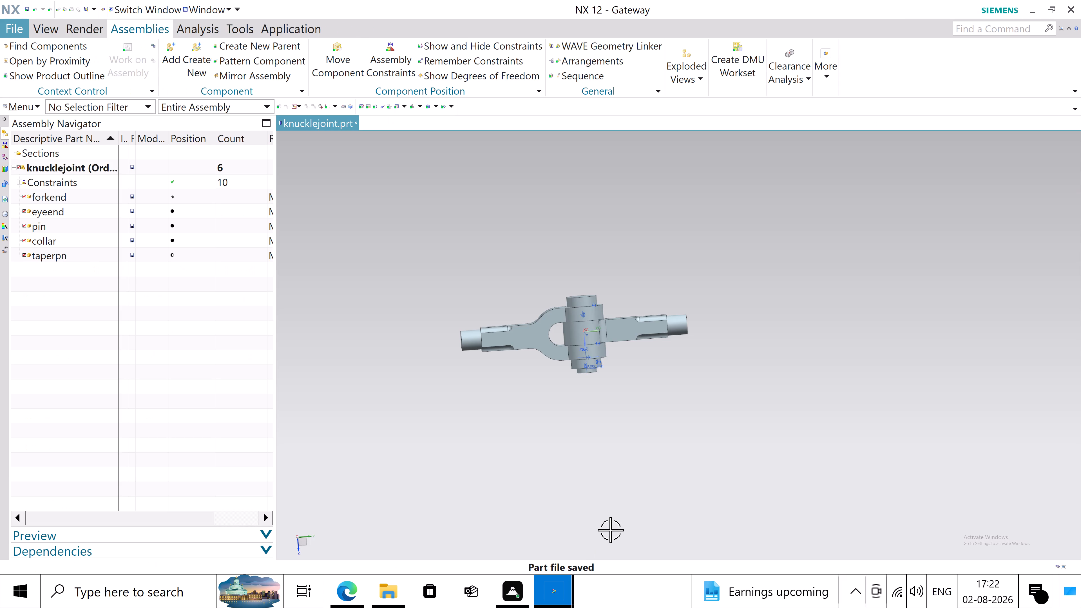
left_click(43, 37)
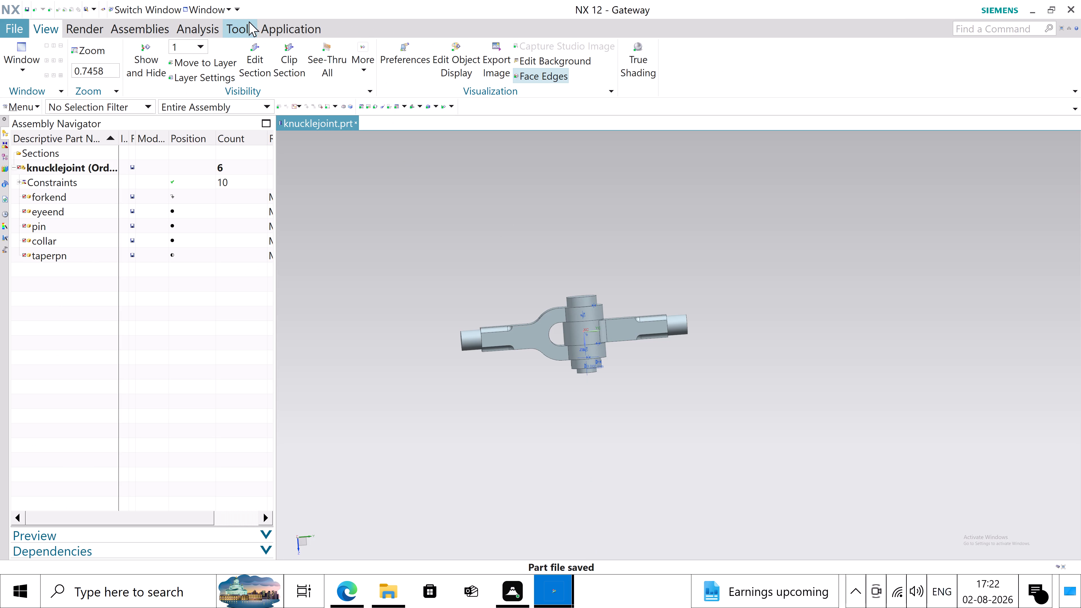
left_click(303, 30)
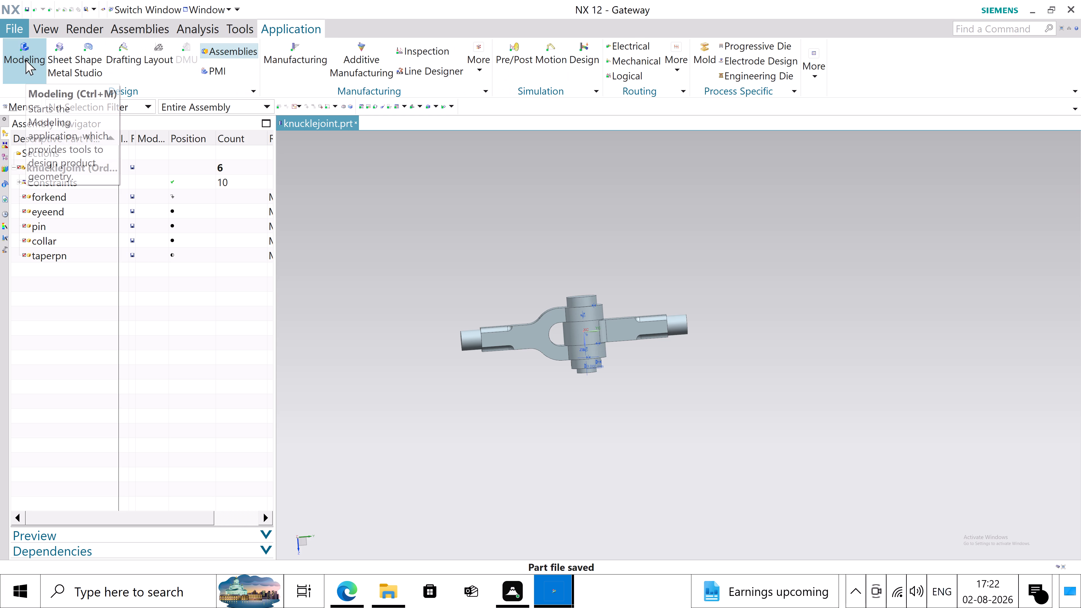
left_click(417, 189)
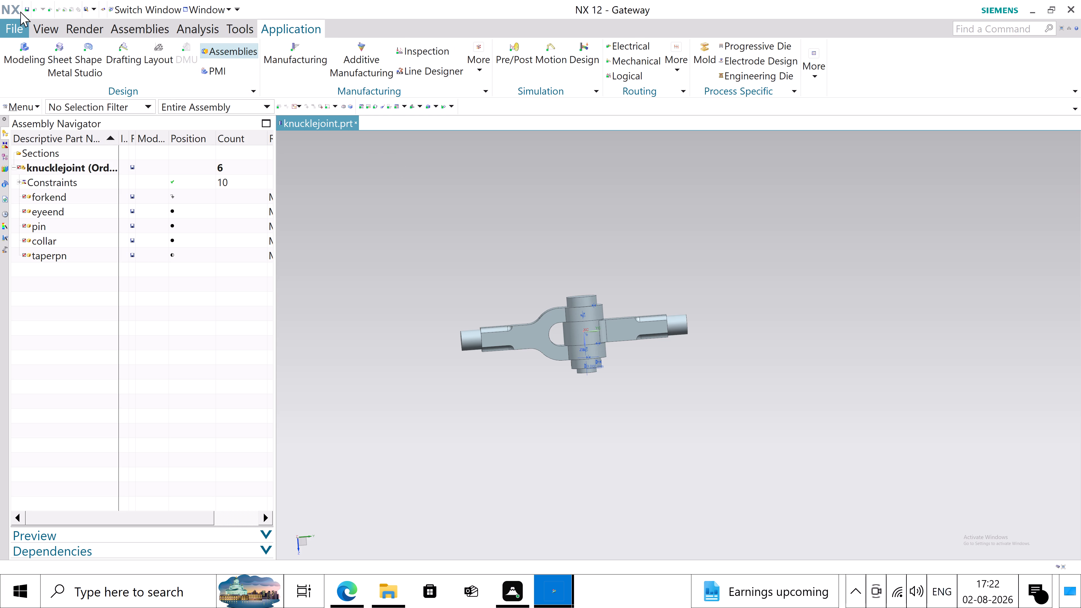
left_click(5, 28)
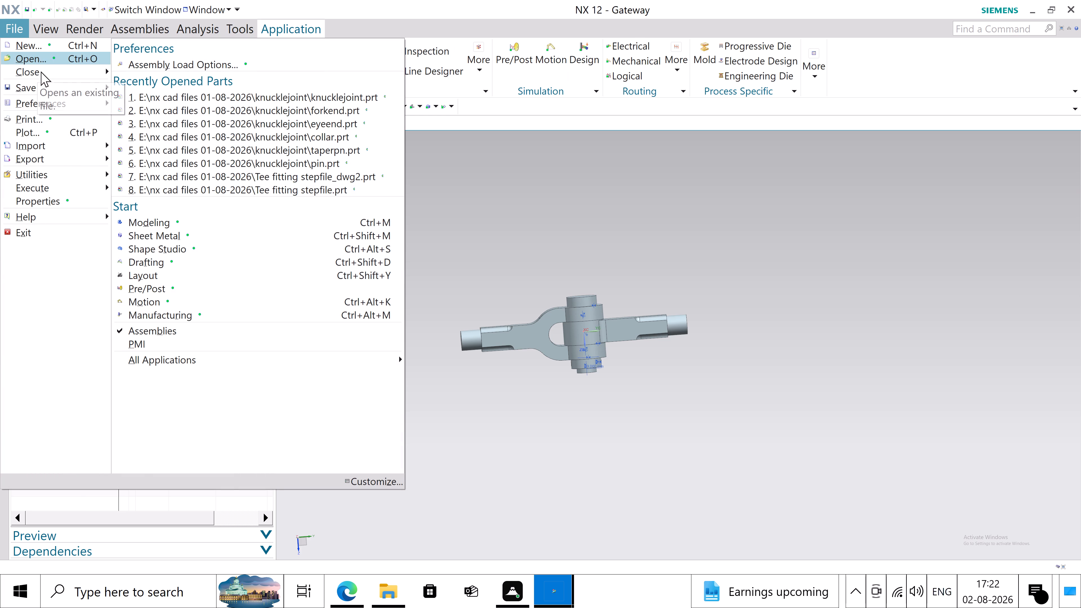
left_click(43, 44)
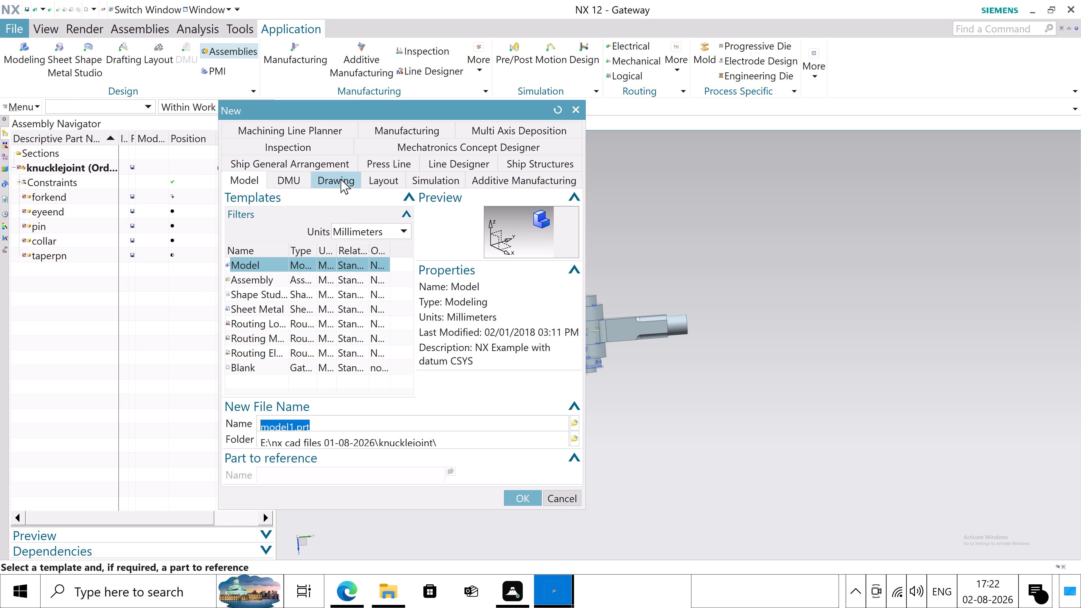
left_click(341, 179)
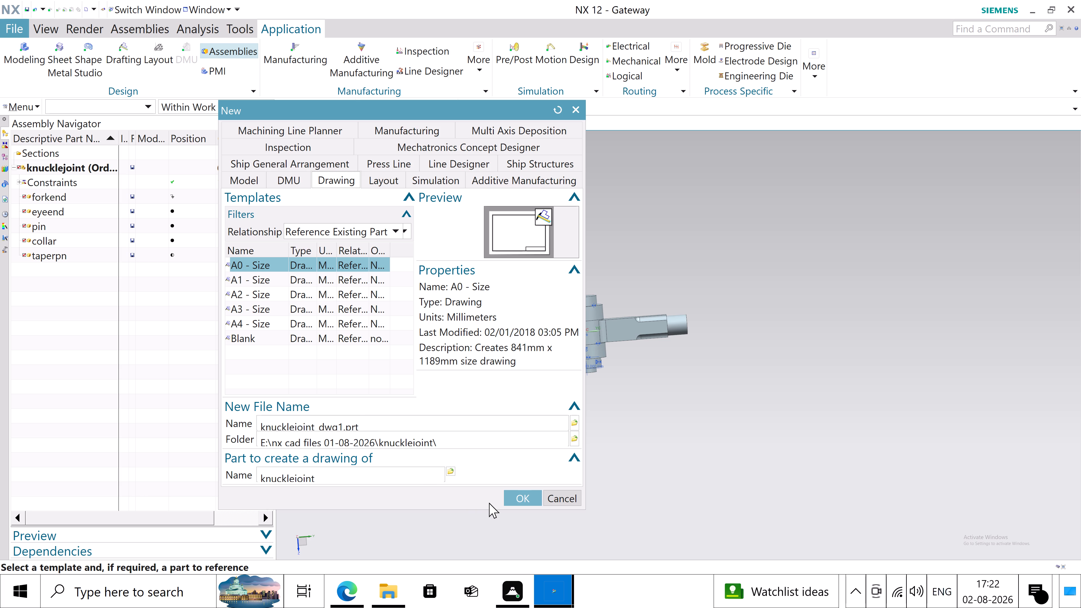
left_click(518, 502)
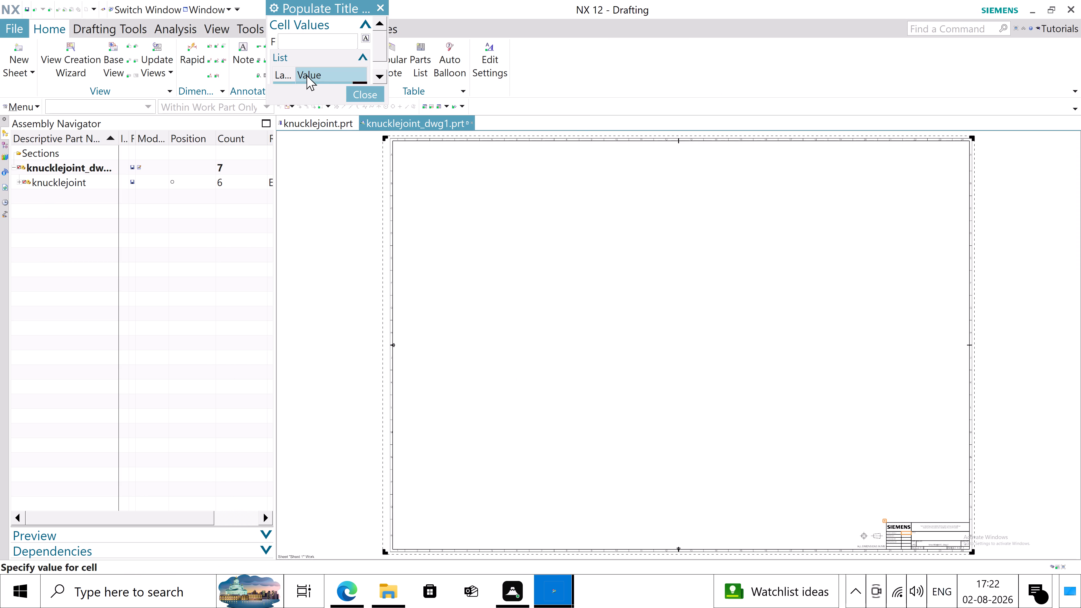
left_click(360, 95)
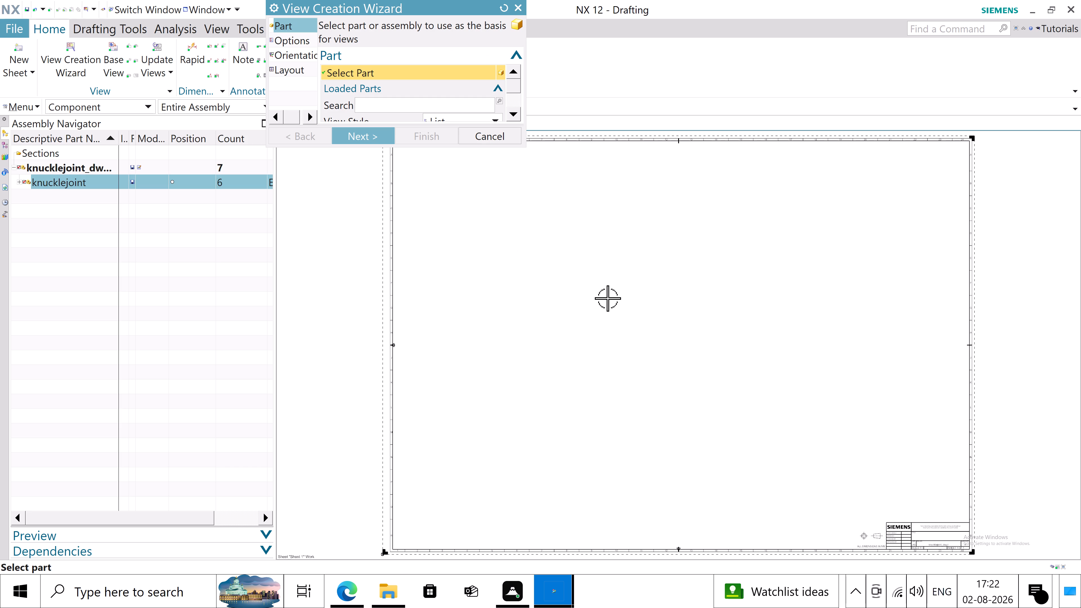
left_click(496, 133)
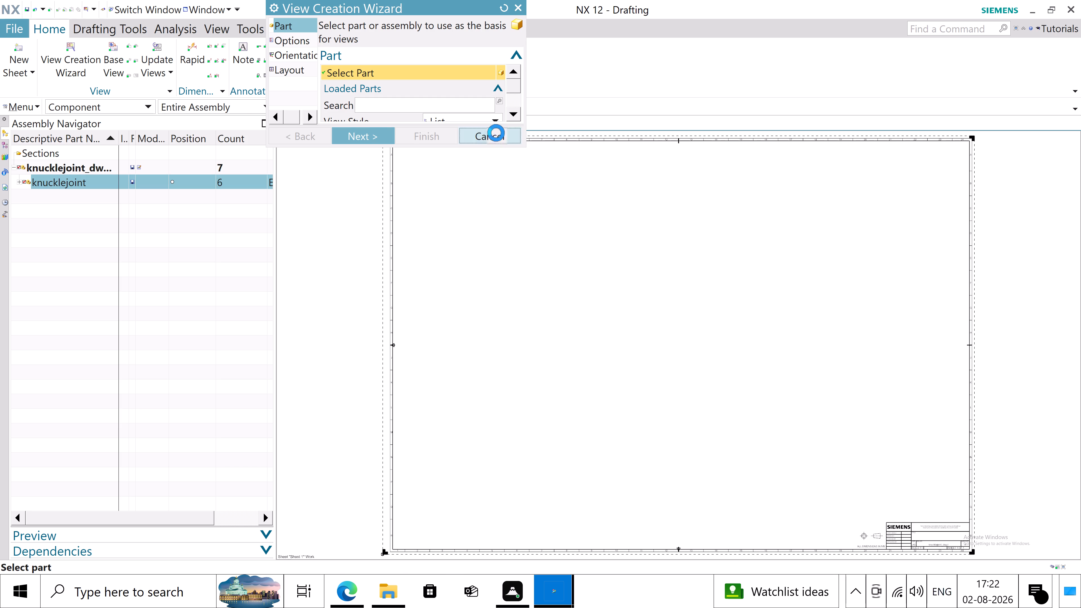
Place a base view of the knucklejoint assembly in the Right orientation at 2:1 scale near the middle of the sheet.
left_click(105, 71)
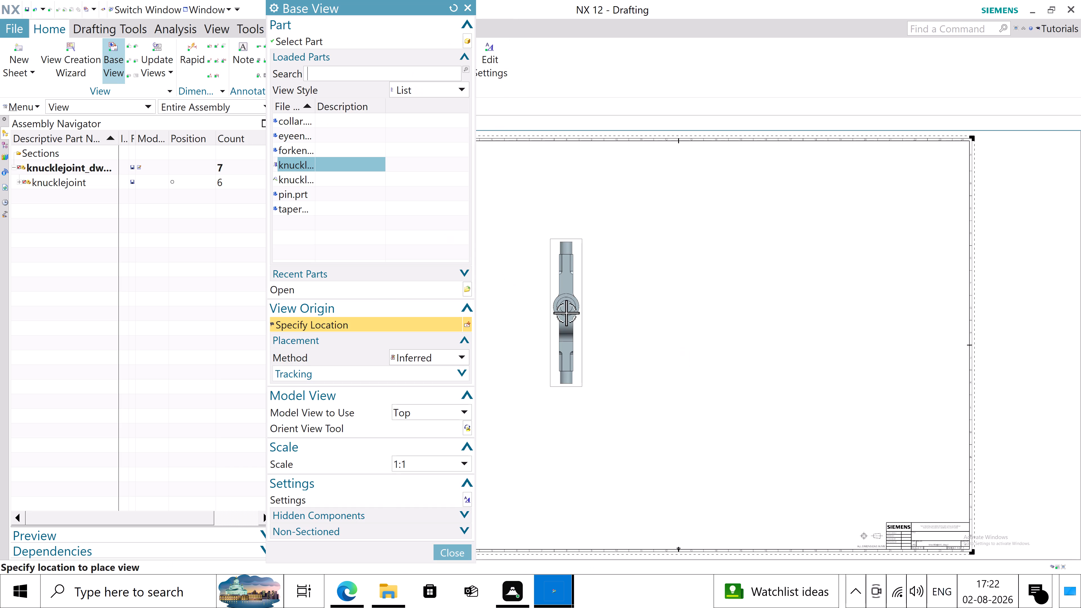
left_click(444, 410)
left_click(436, 443)
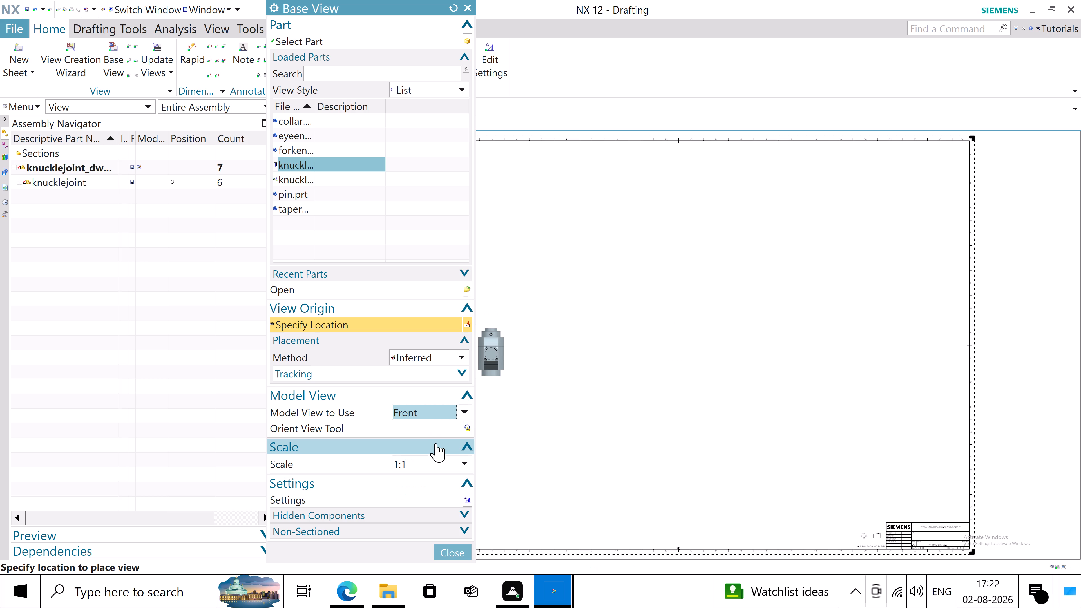
left_click(432, 407)
left_click(430, 459)
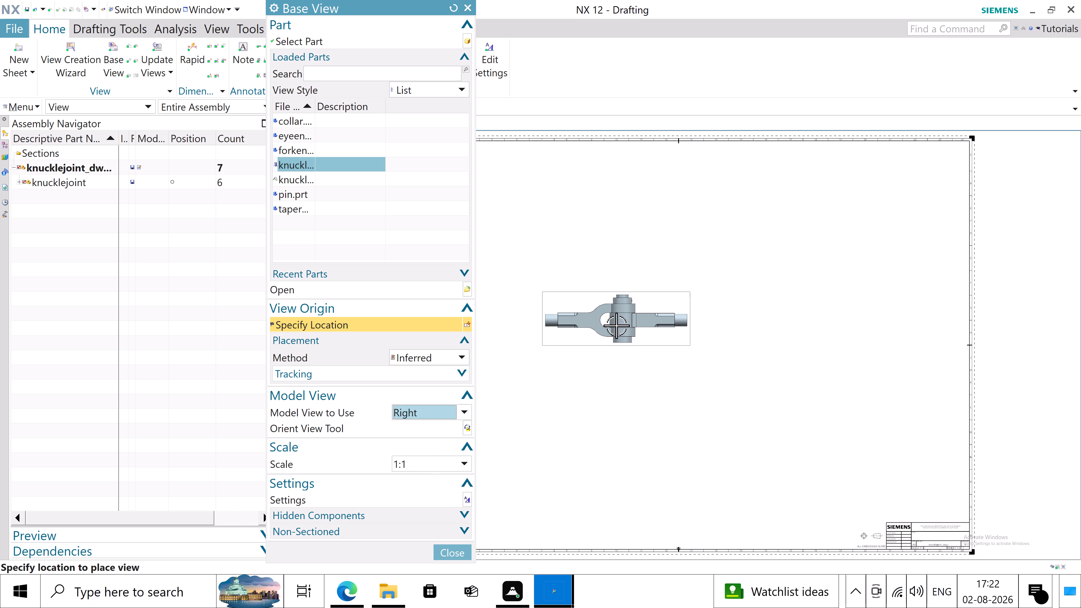
left_click(465, 460)
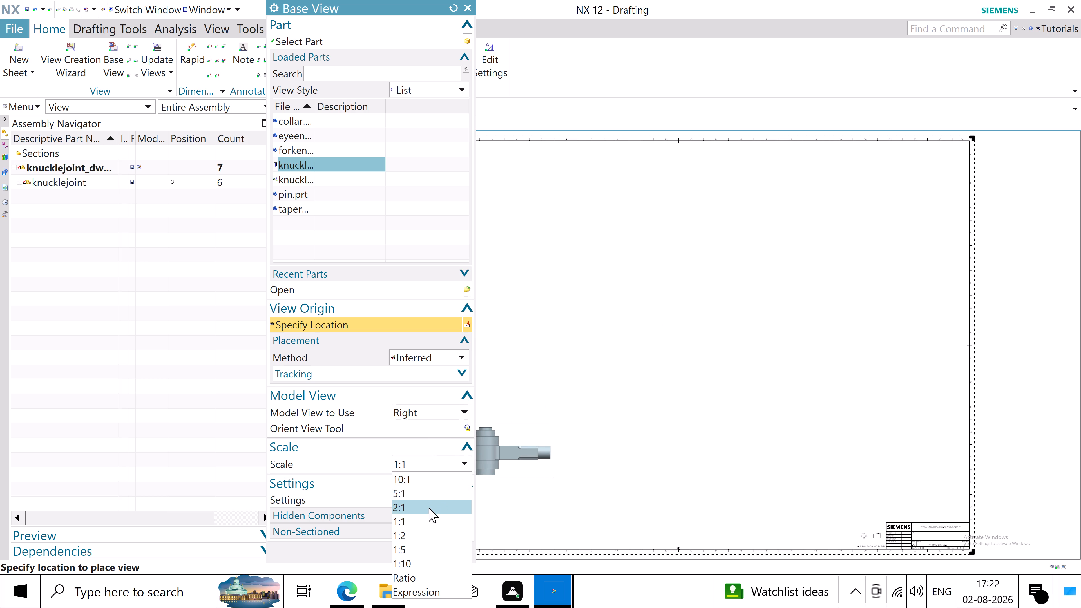
left_click(428, 508)
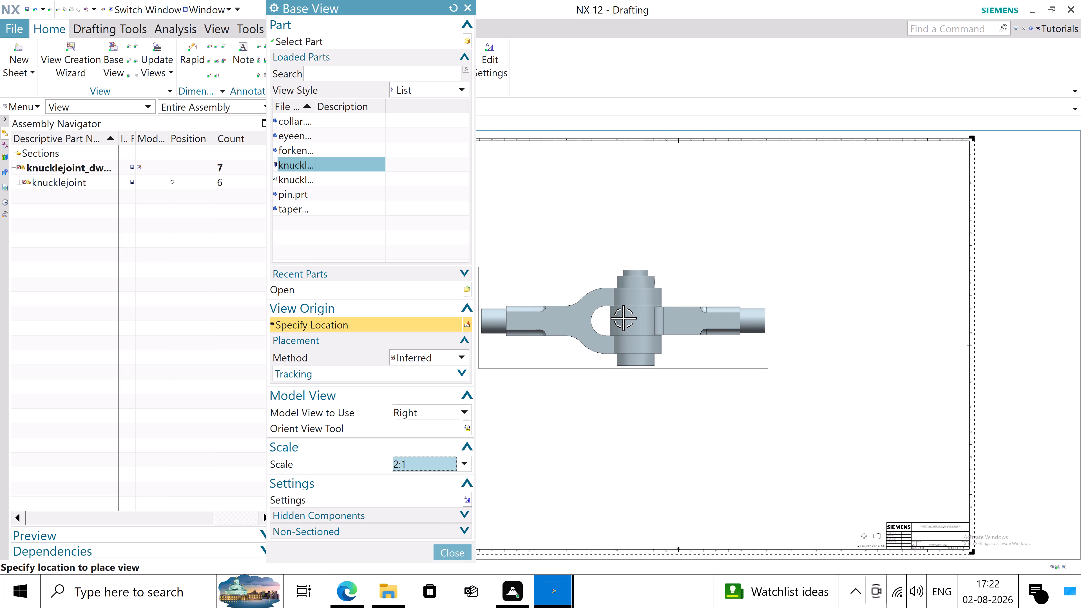
left_click(628, 329)
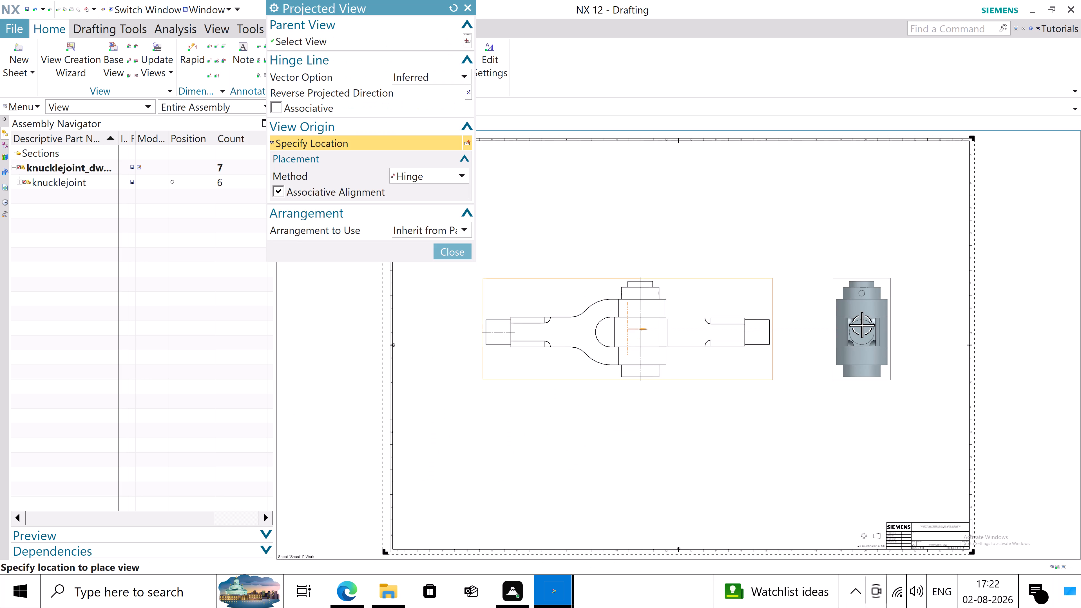
Add two projected views from the base view, an end view to its right and a plan view above it.
left_click(862, 325)
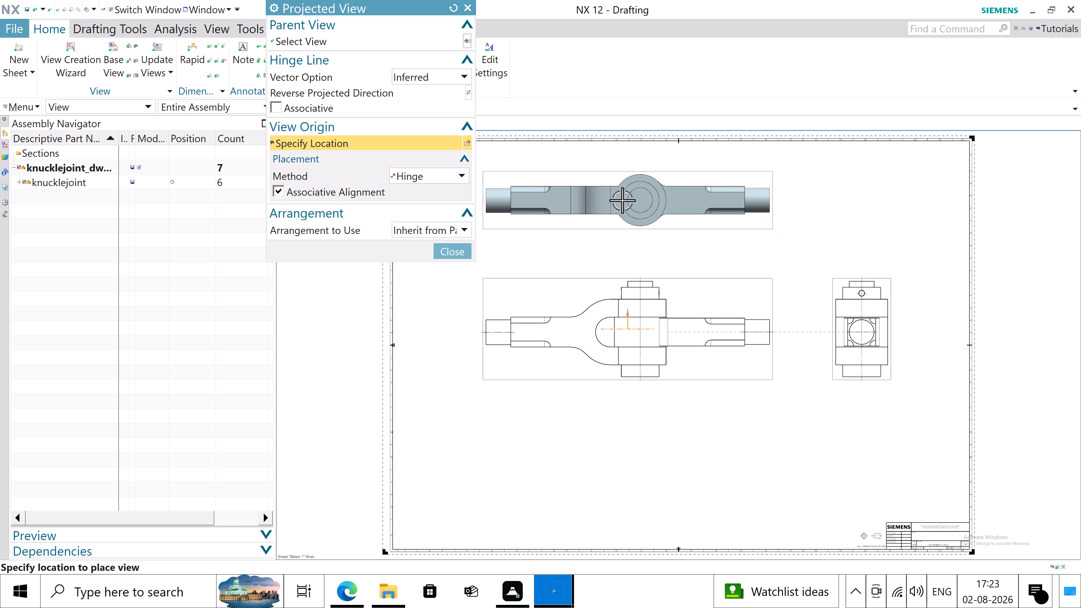
left_click(622, 200)
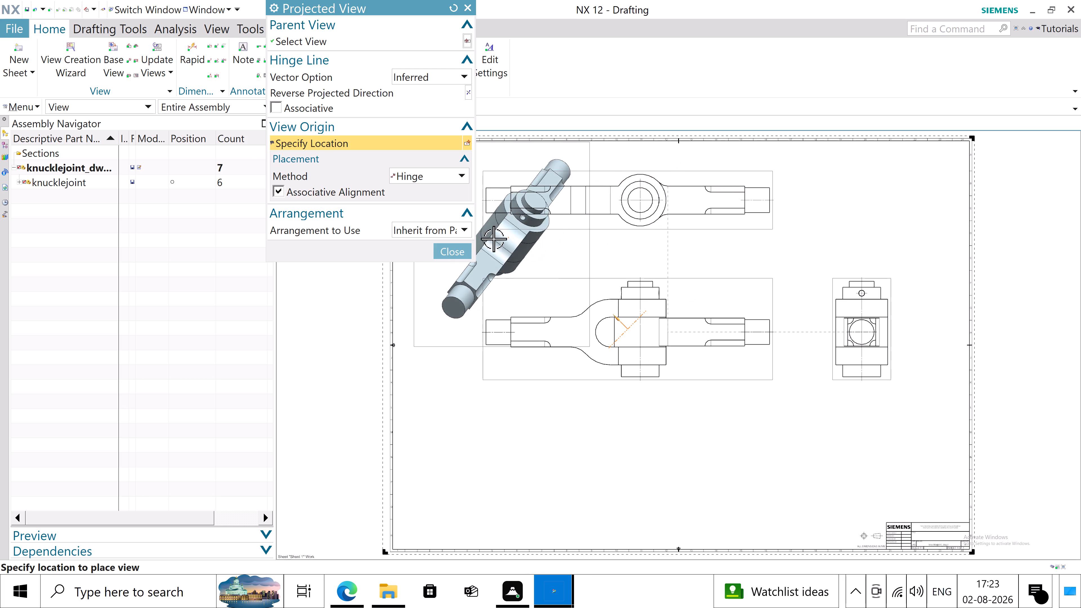
left_click(449, 253)
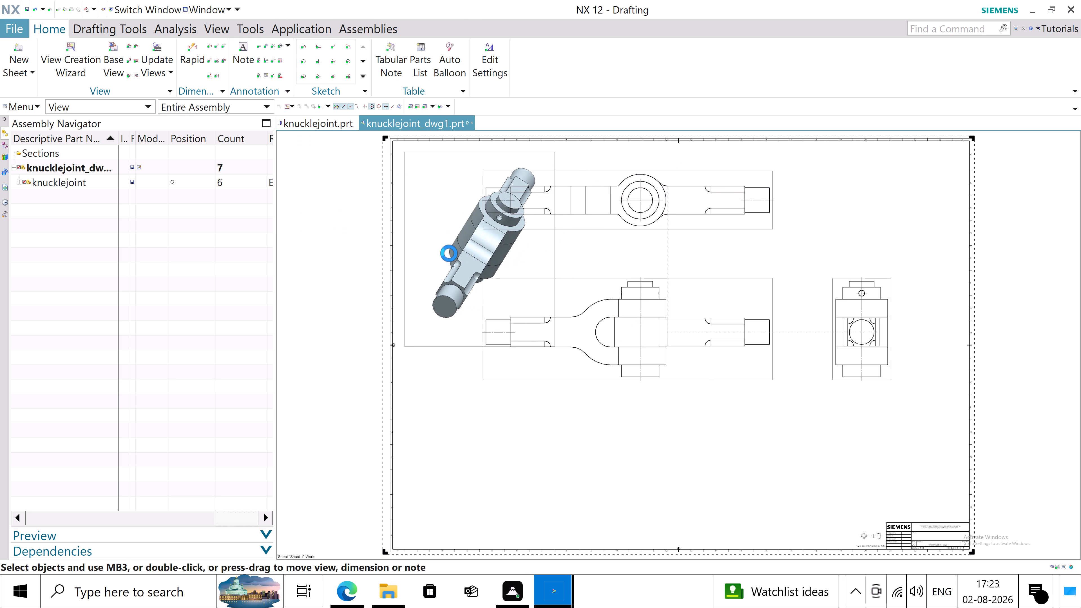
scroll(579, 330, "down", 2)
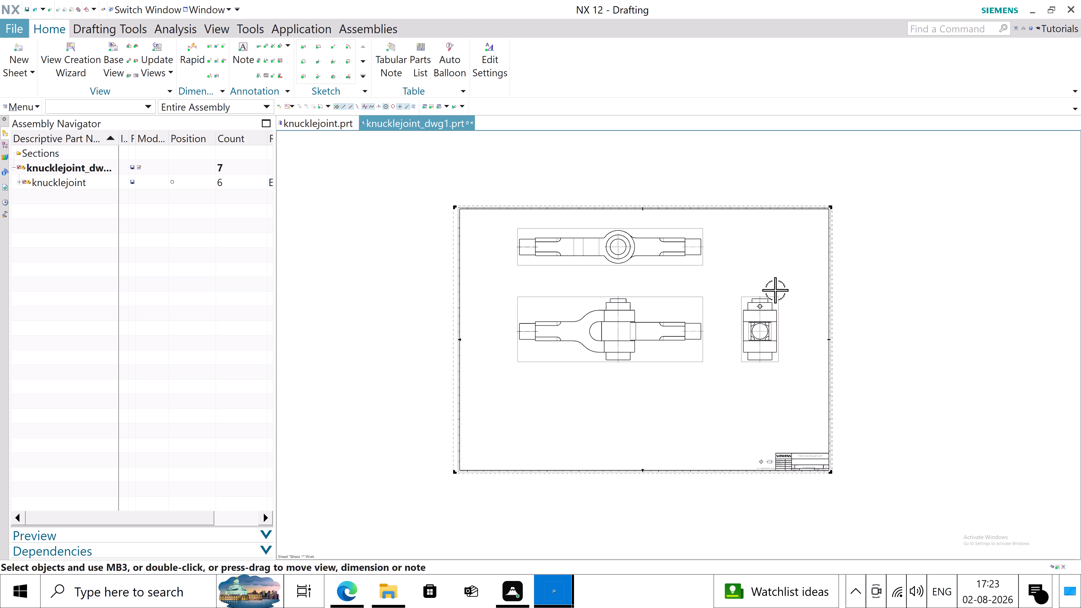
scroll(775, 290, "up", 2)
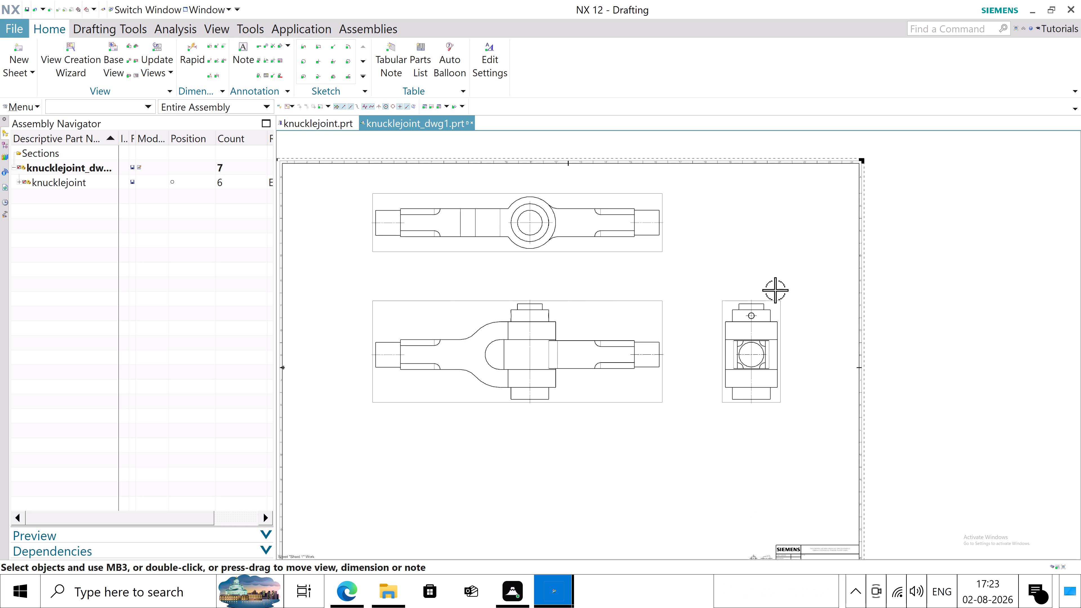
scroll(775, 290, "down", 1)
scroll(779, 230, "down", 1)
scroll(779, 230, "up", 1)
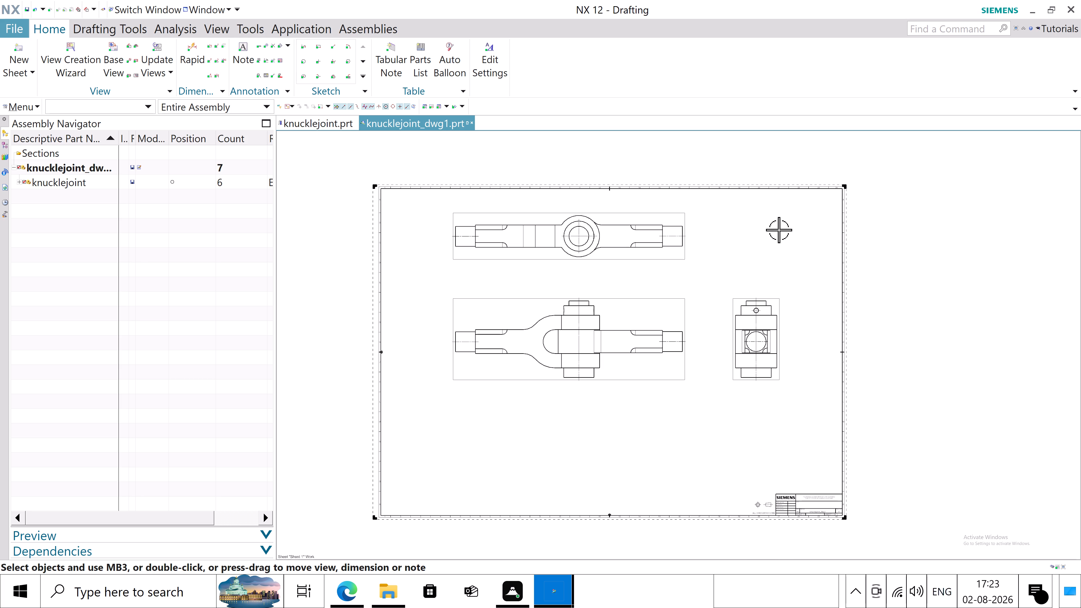
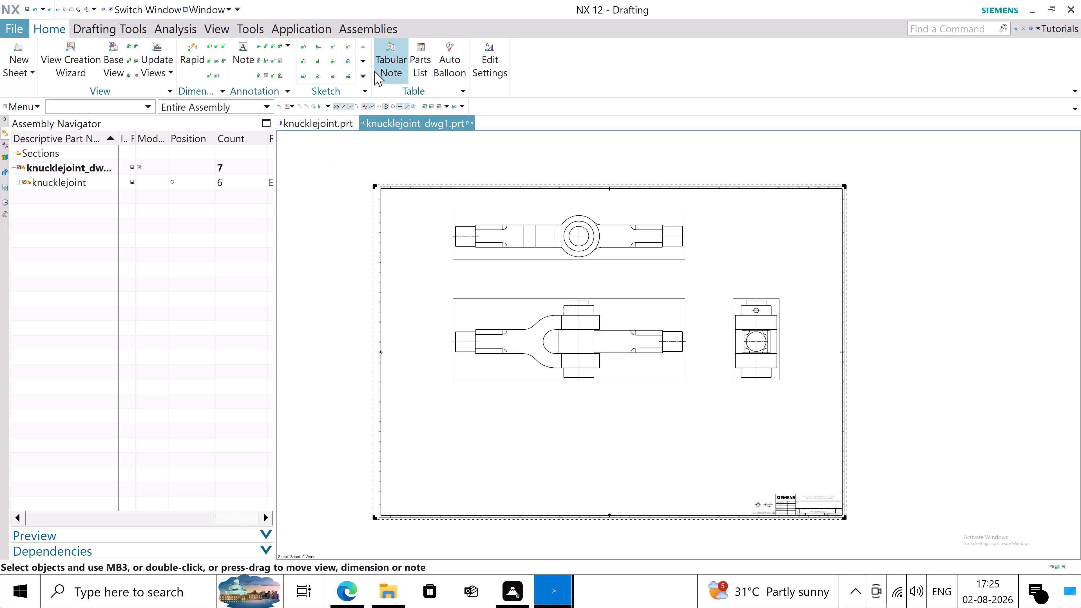
Insert a parts list in the upper right area of the sheet, above the end view.
left_click(420, 52)
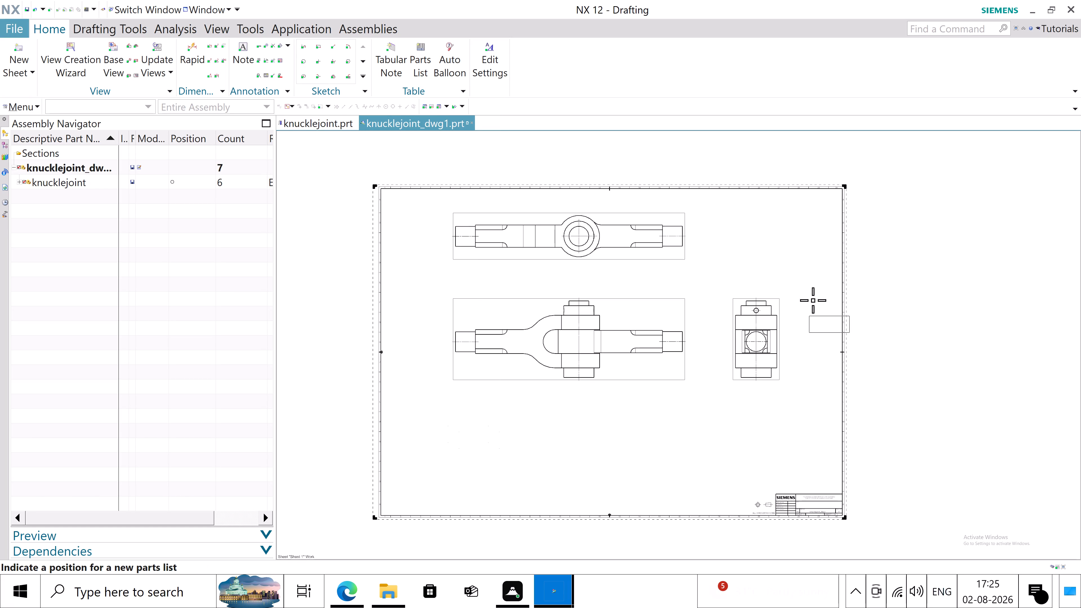
left_click(745, 213)
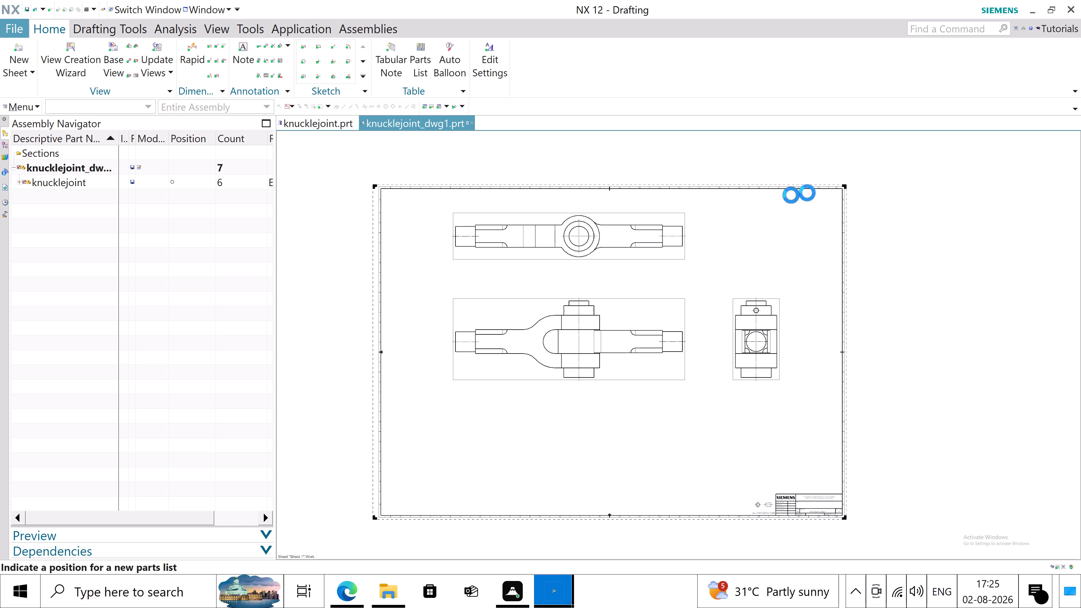
Set the parts list's header location to Above for all sections.
scroll(786, 196, "up", 3)
scroll(762, 253, "up", 4)
scroll(735, 180, "up", 4)
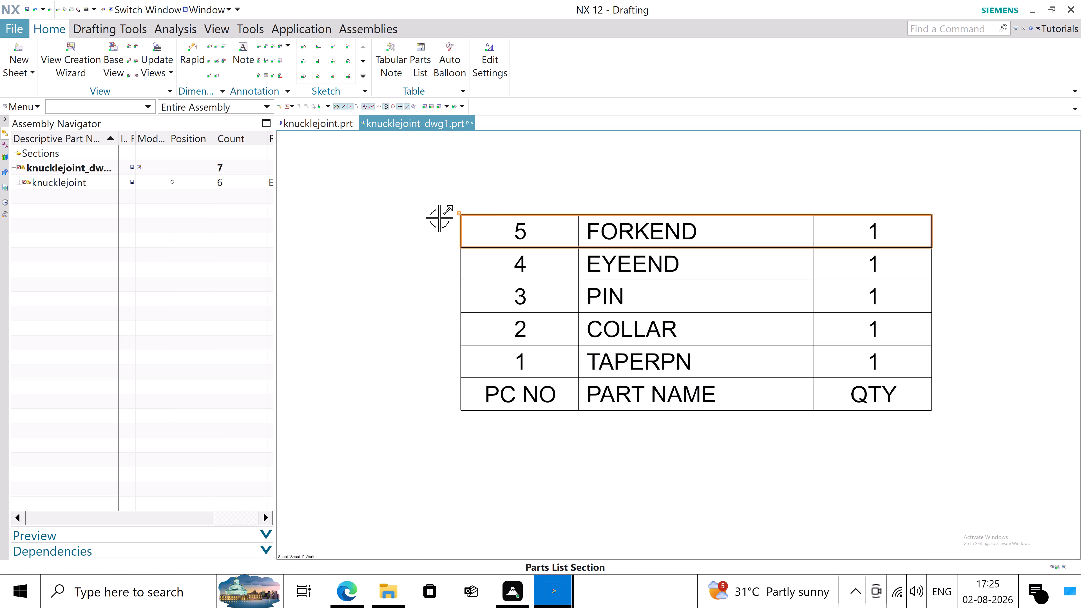
right_click(460, 213)
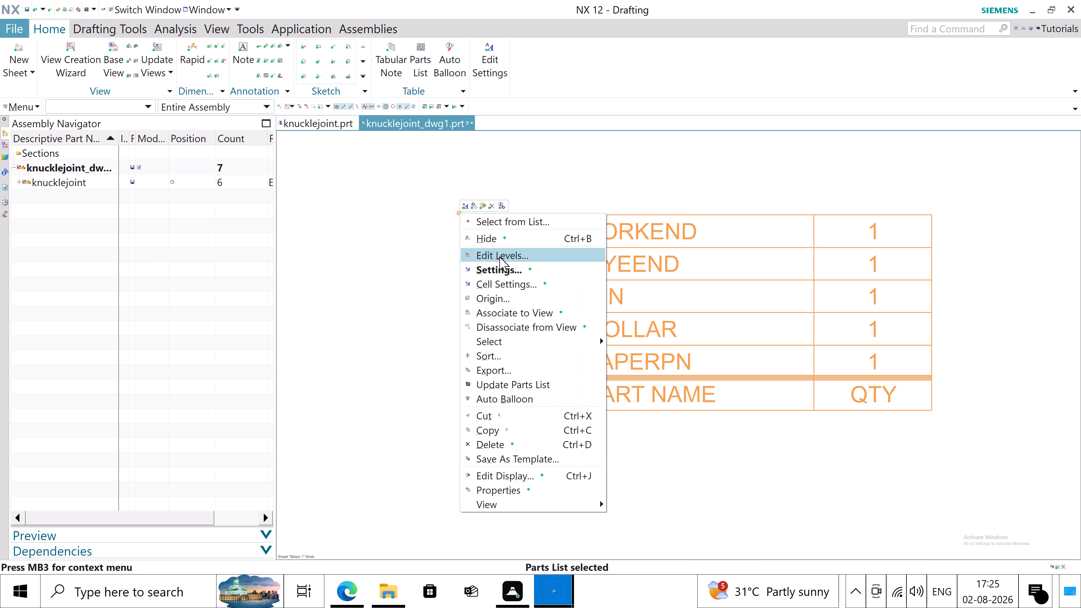
left_click(503, 265)
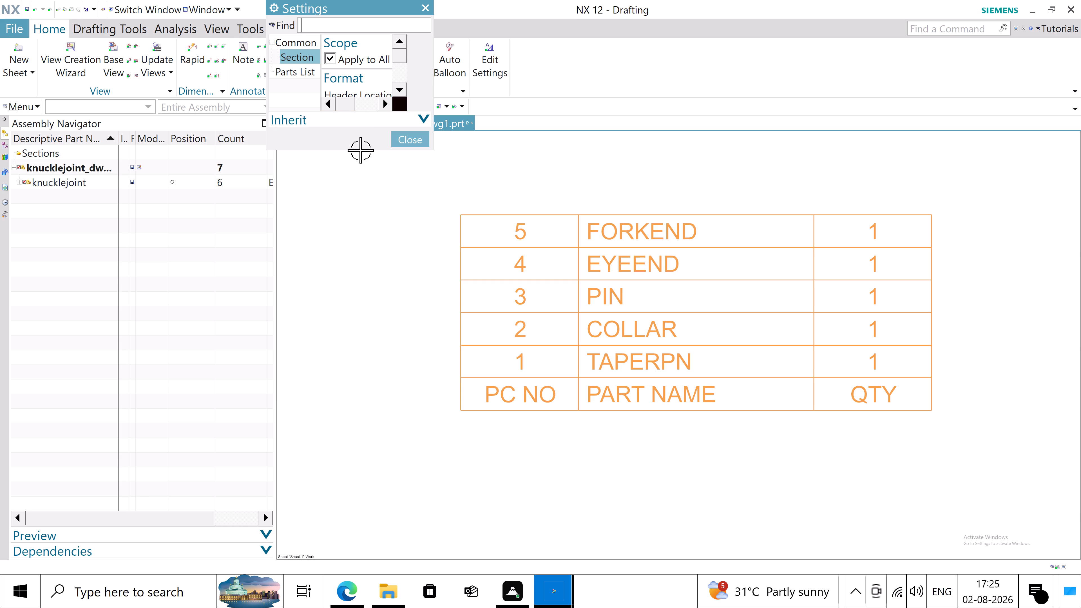
left_click_drag(364, 149, 384, 286)
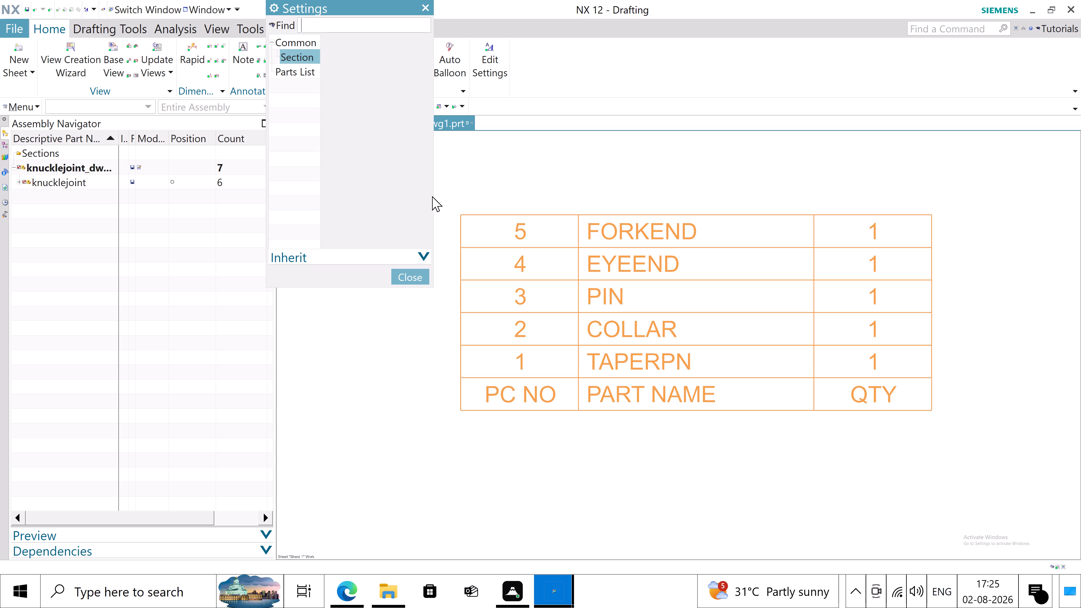
left_click_drag(433, 196, 688, 168)
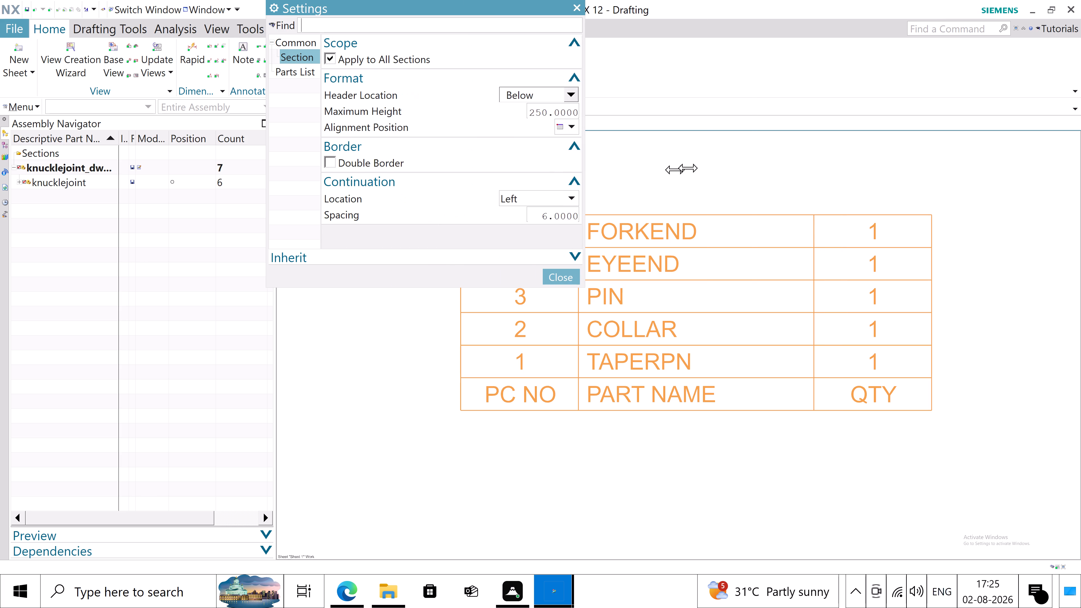
left_click_drag(688, 168, 751, 160)
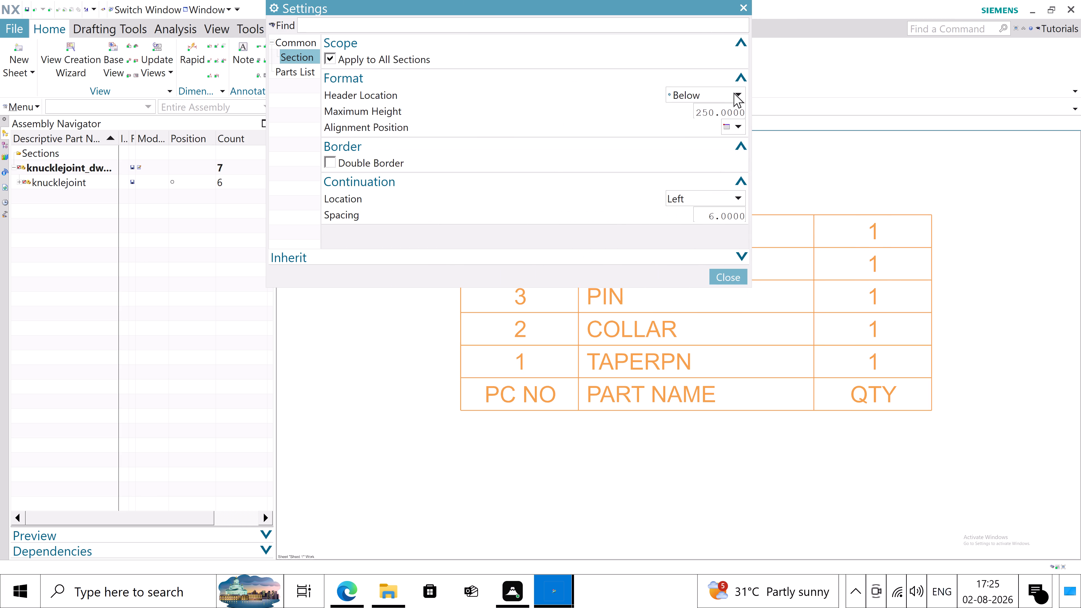
left_click(736, 92)
left_click(718, 104)
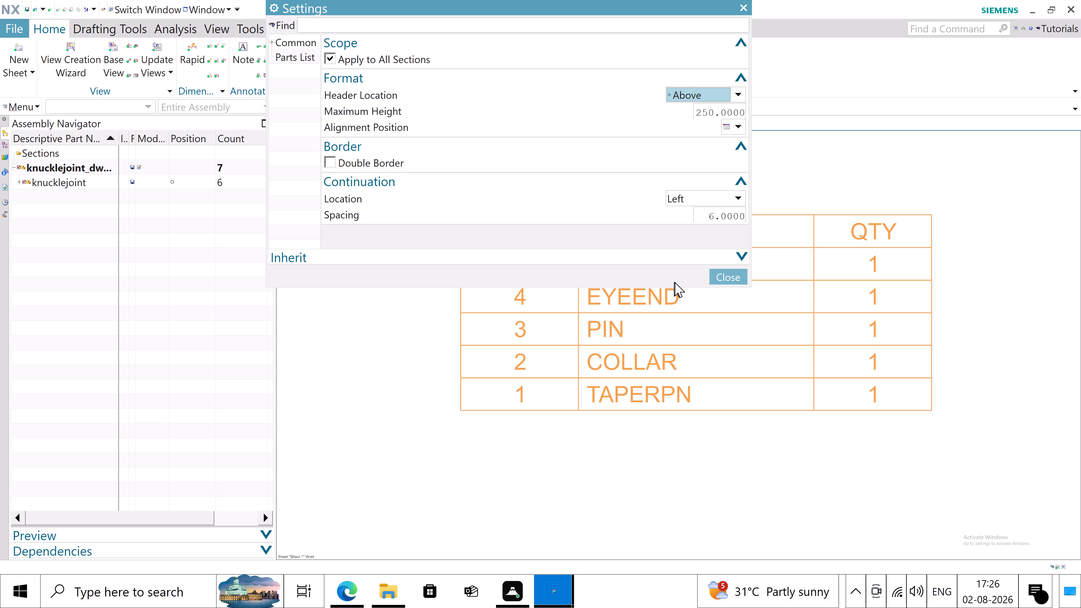
left_click(724, 278)
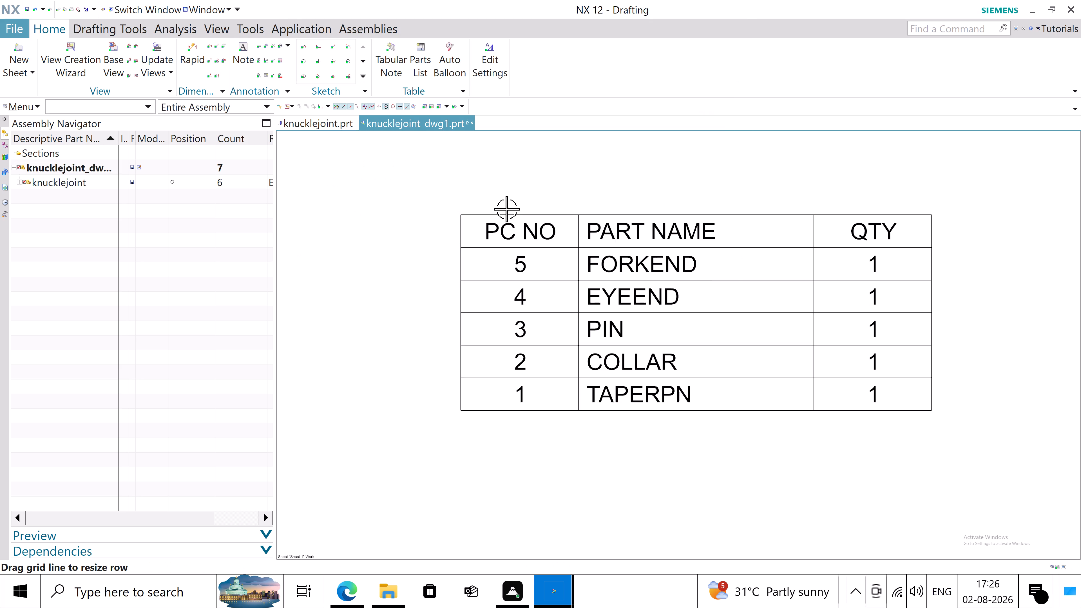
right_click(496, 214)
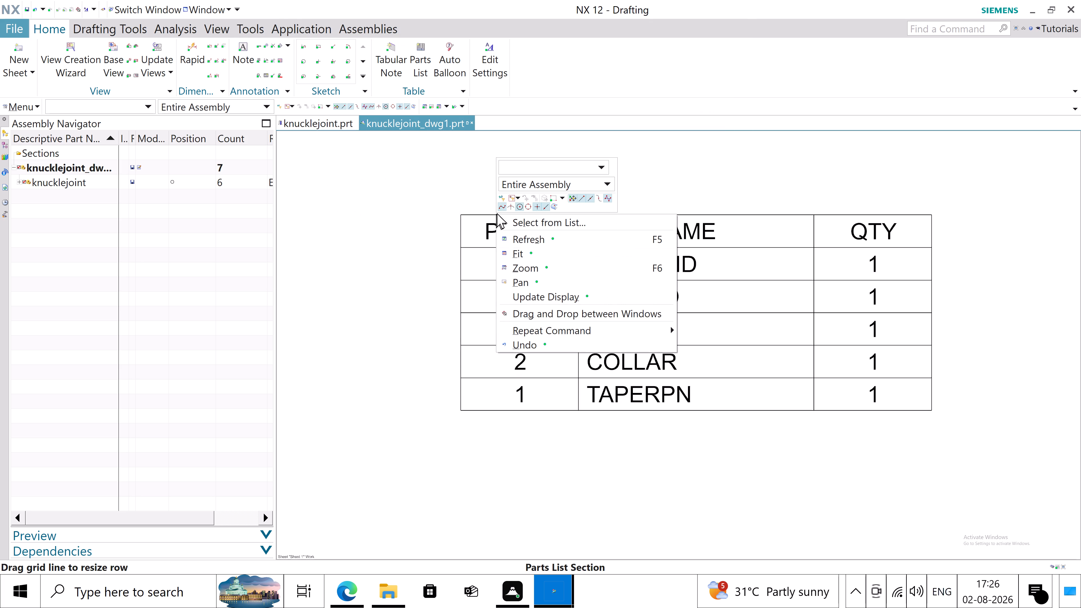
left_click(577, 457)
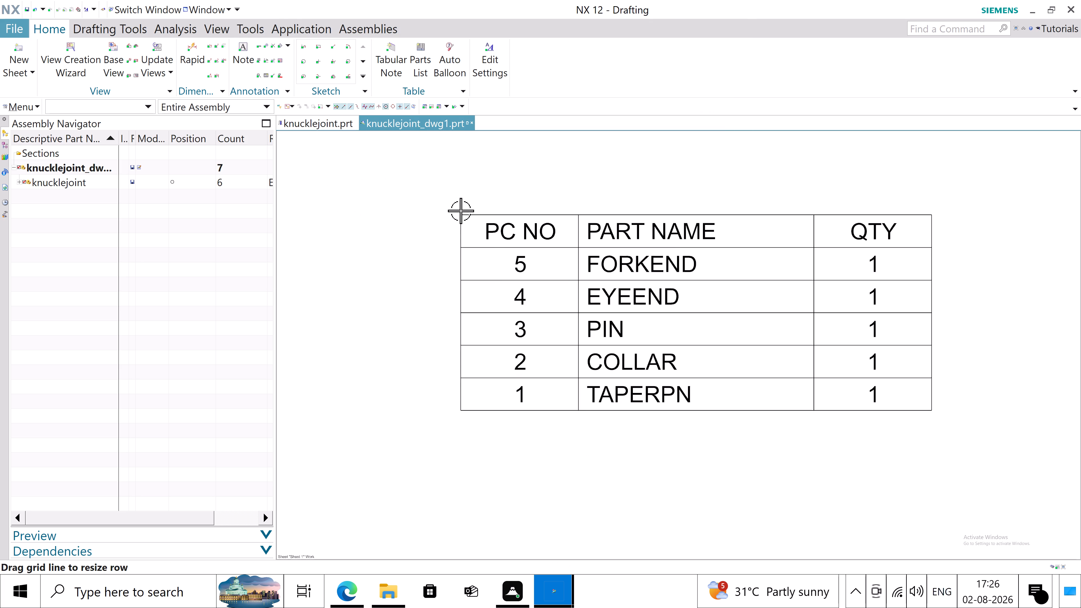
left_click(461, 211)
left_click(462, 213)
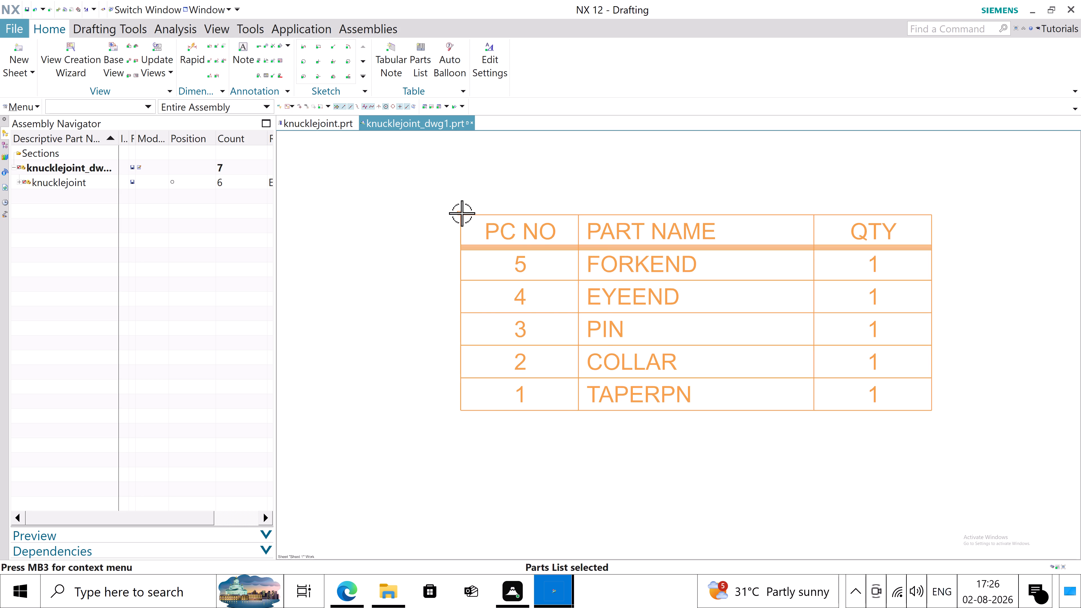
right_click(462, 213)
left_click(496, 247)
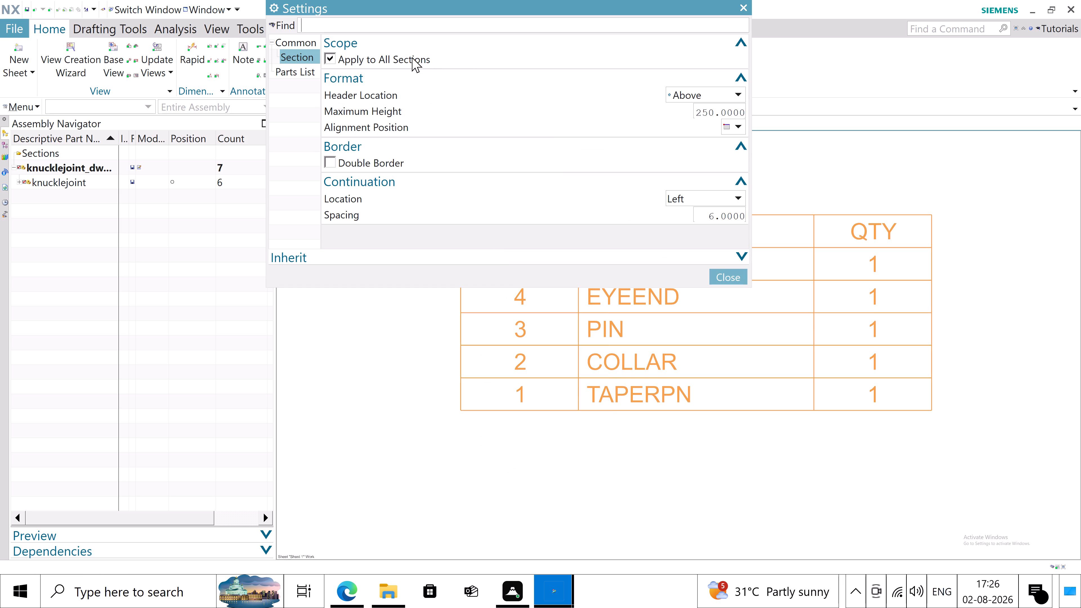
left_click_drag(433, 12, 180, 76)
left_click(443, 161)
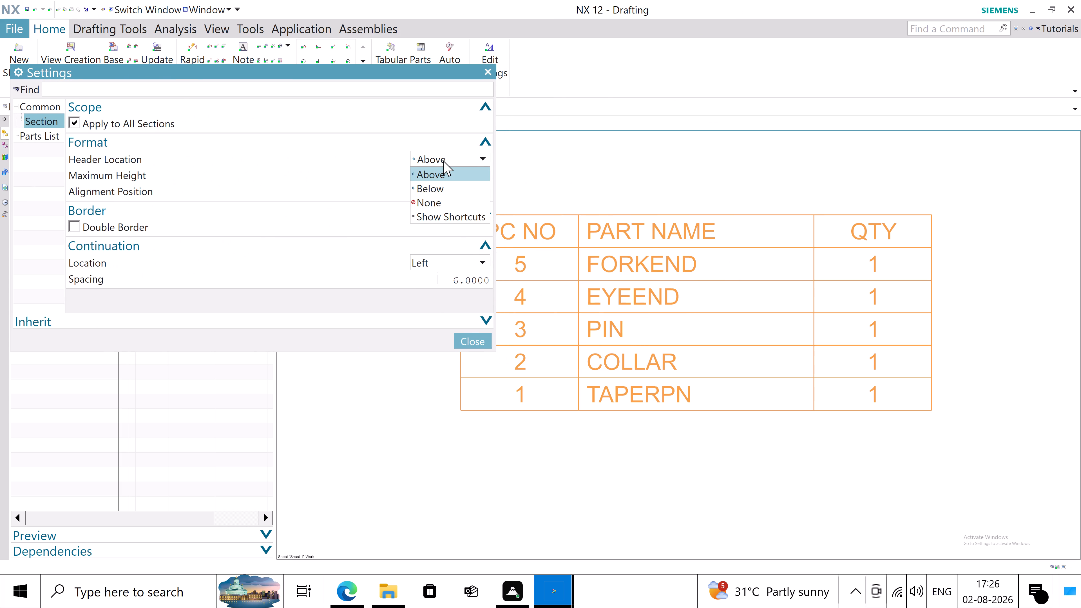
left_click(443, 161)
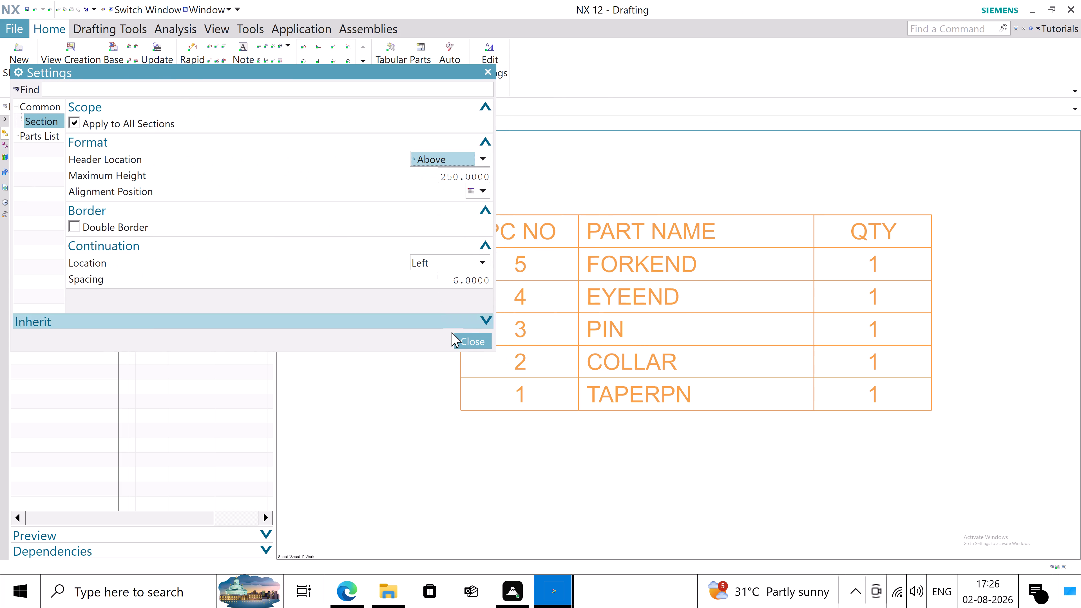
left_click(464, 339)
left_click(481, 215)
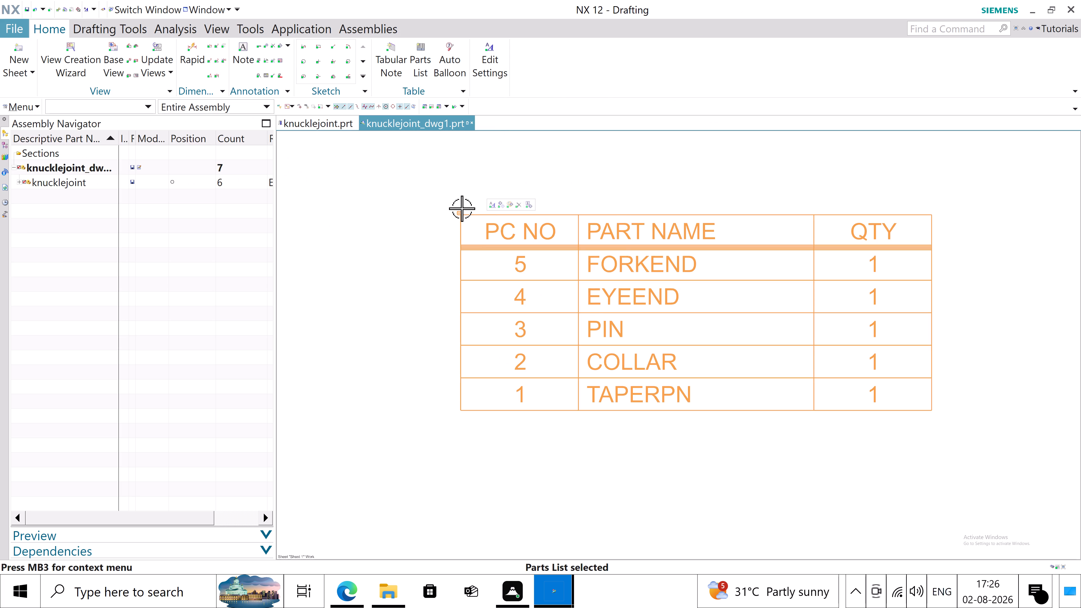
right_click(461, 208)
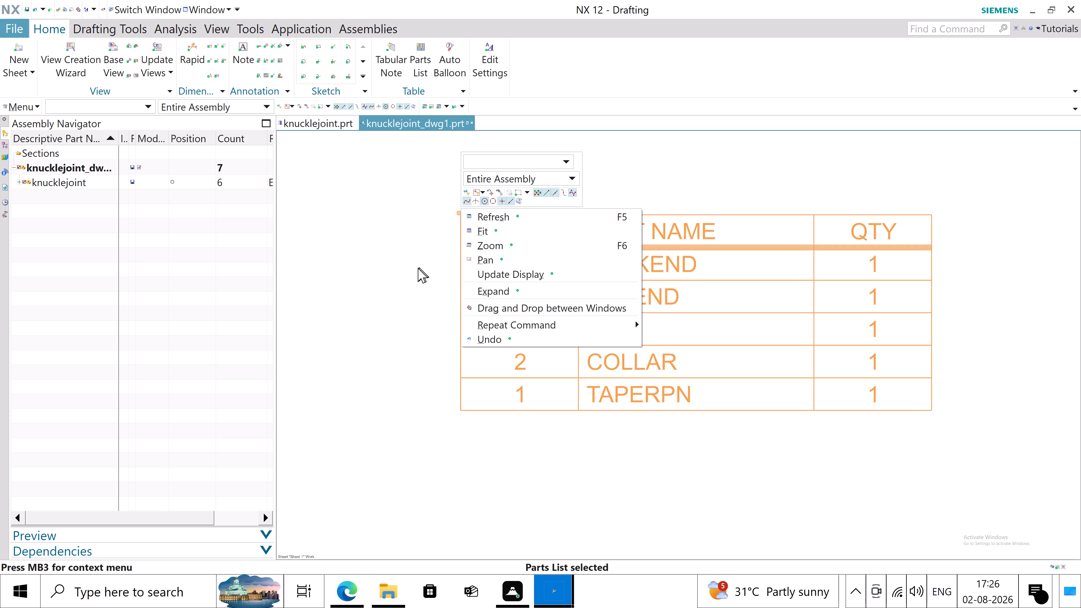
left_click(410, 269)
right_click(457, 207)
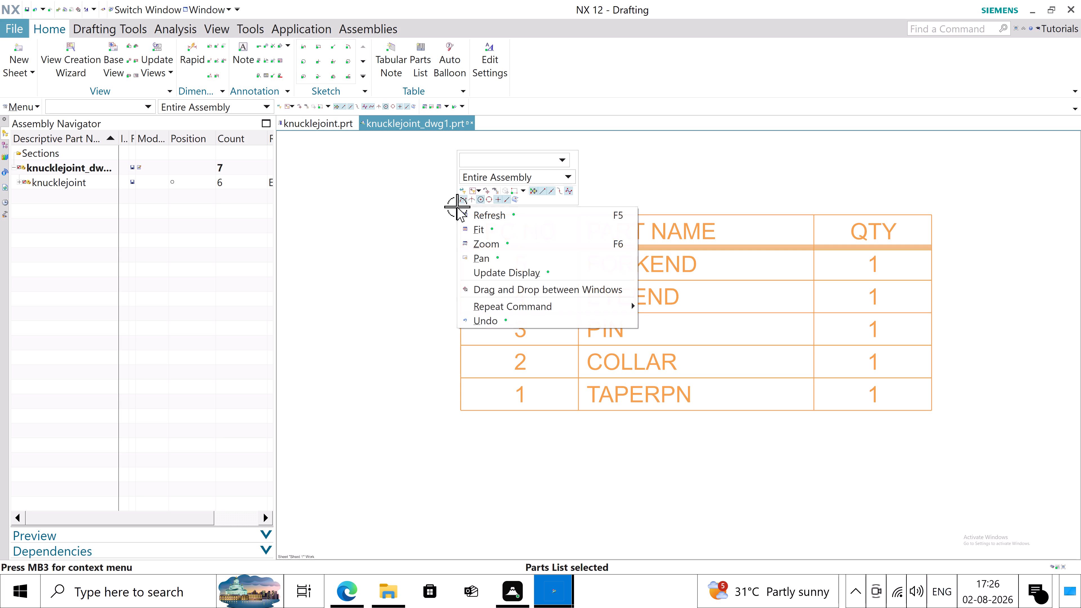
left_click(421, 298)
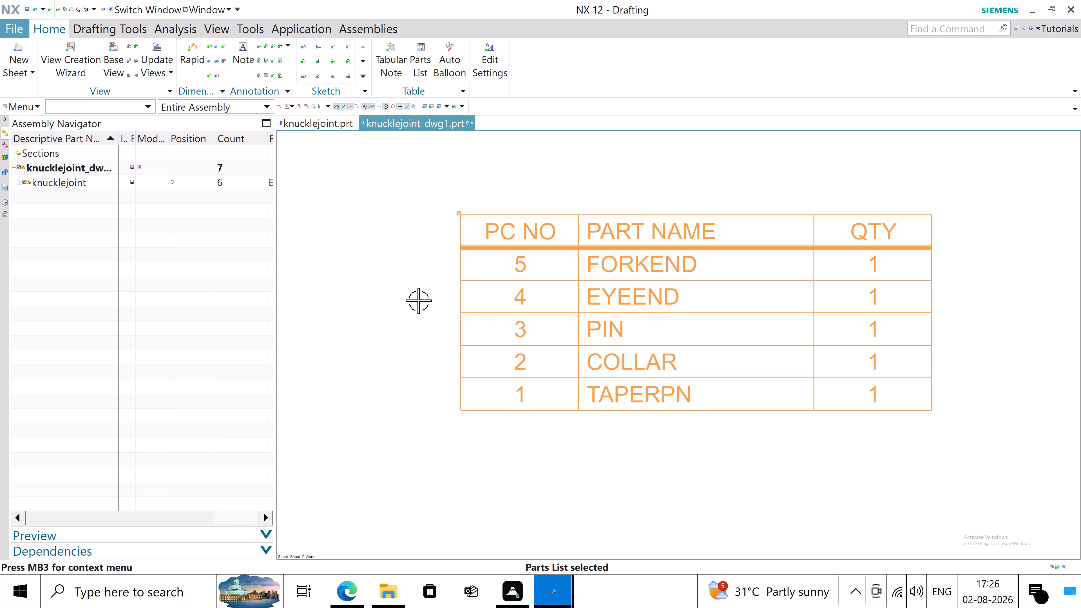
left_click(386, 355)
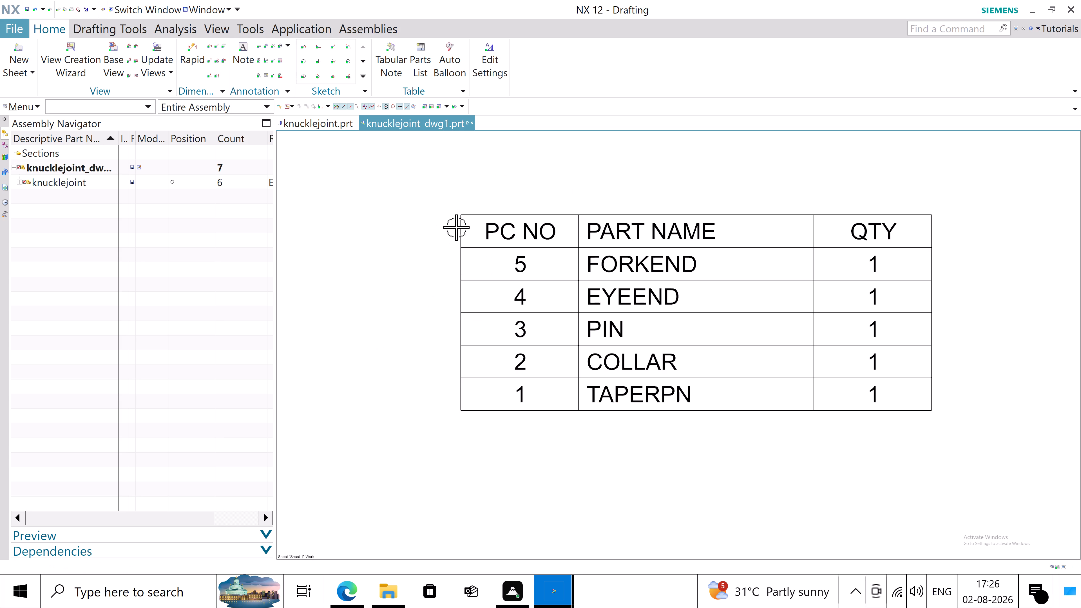
Select the whole parts list and bring up its editing options.
right_click(465, 222)
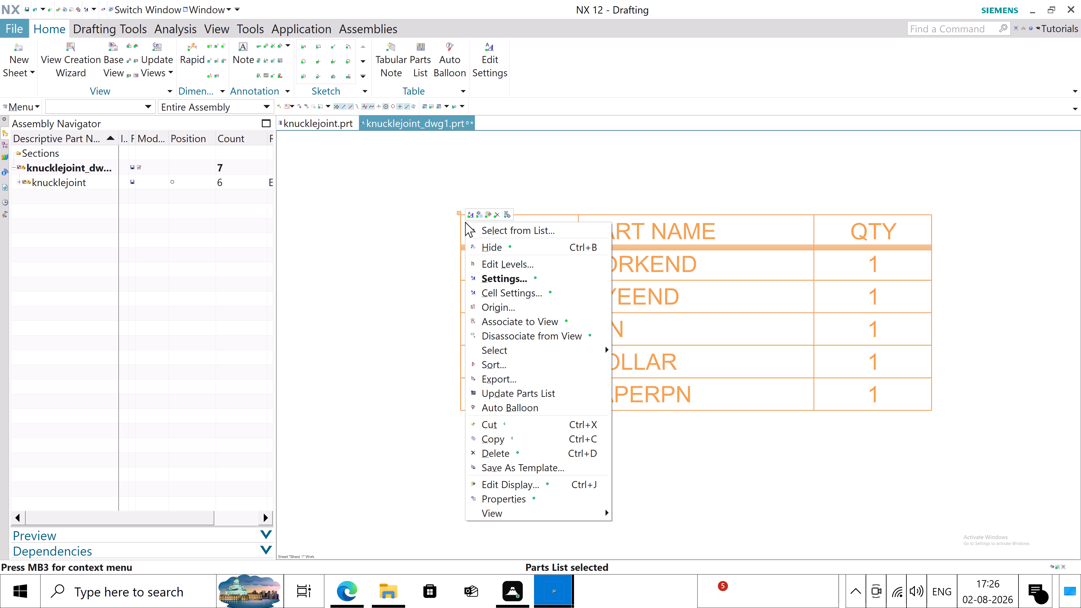
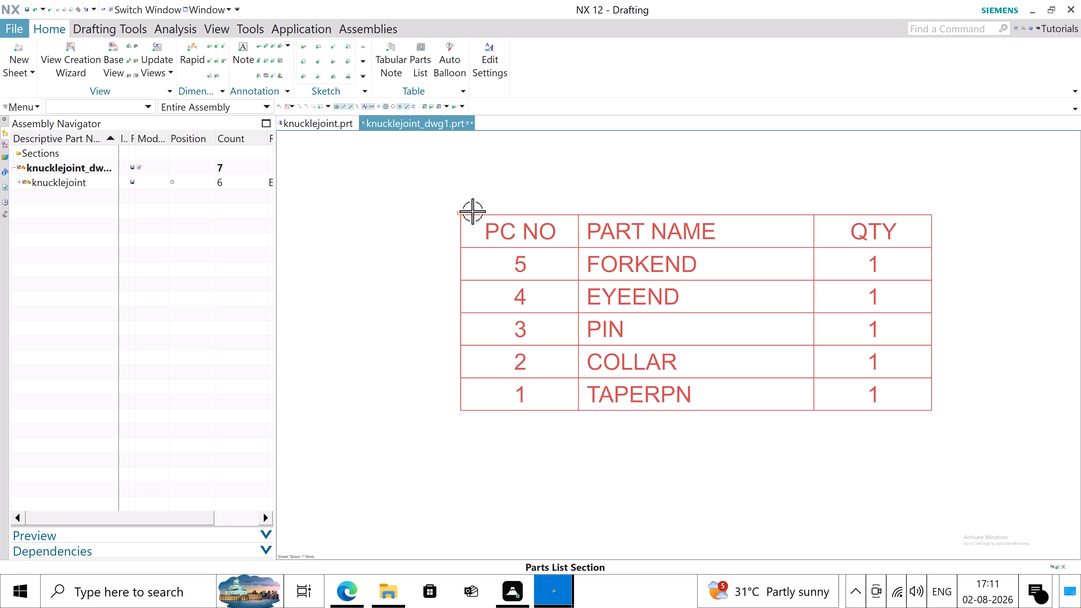
Check the attributes in the properties of the parts list section.
left_click_drag(439, 204, 988, 453)
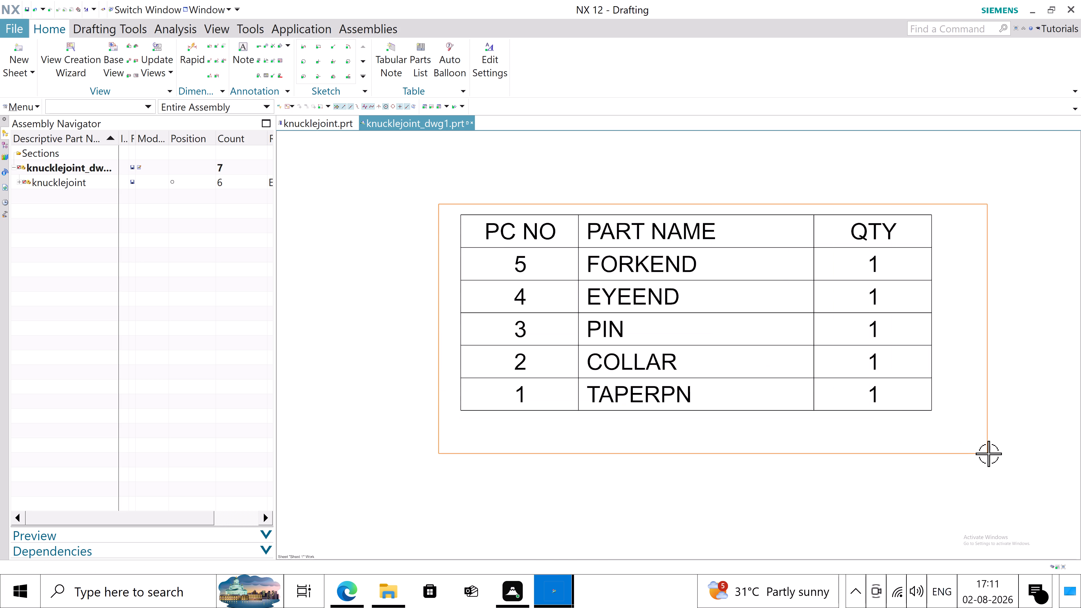
left_click_drag(988, 453, 989, 453)
right_click(464, 232)
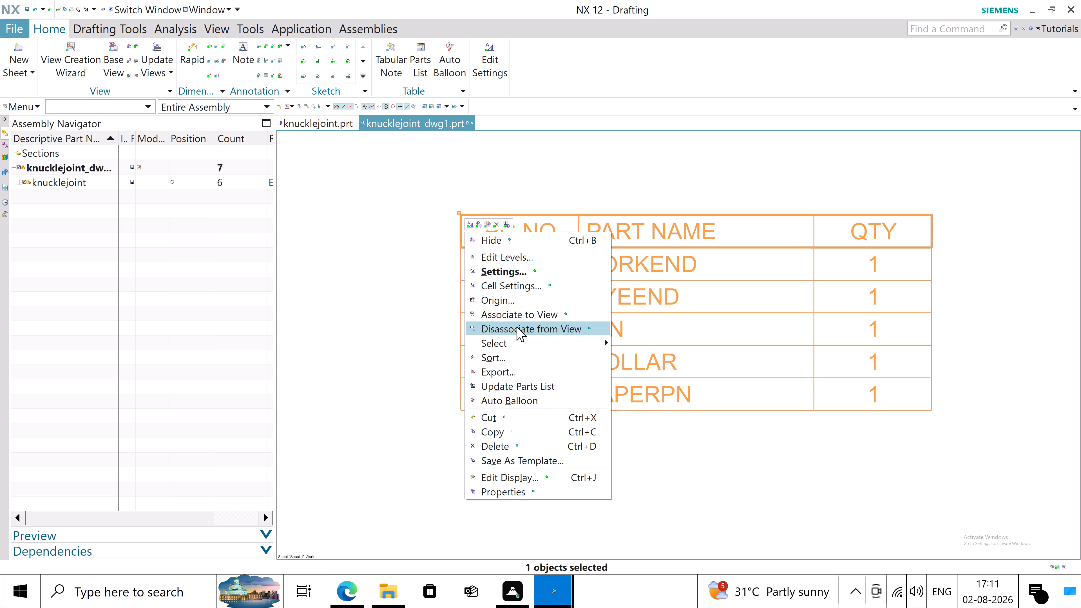
left_click(503, 488)
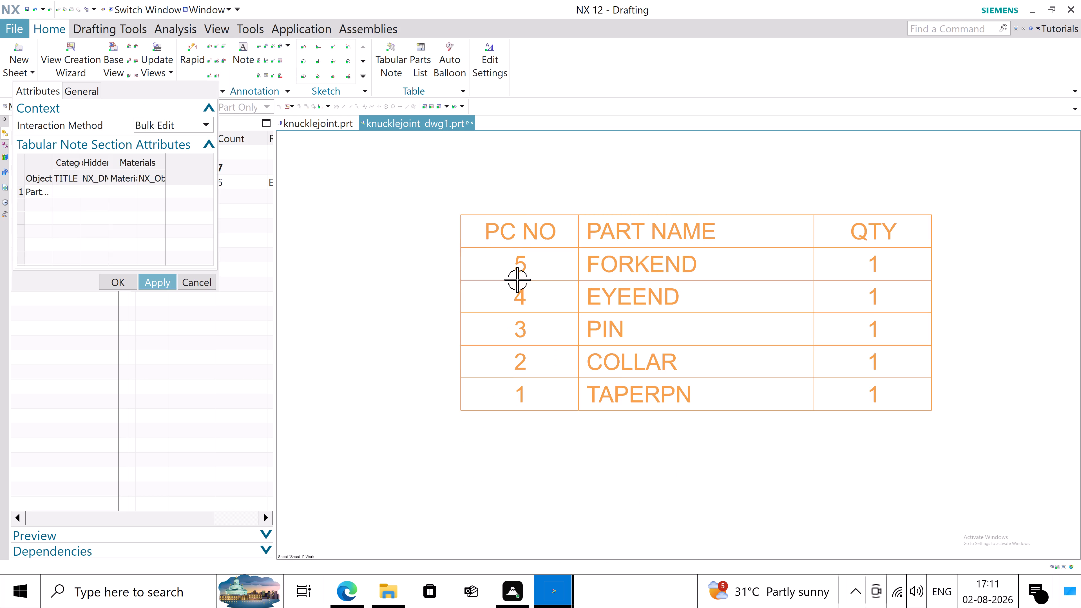
left_click(209, 70)
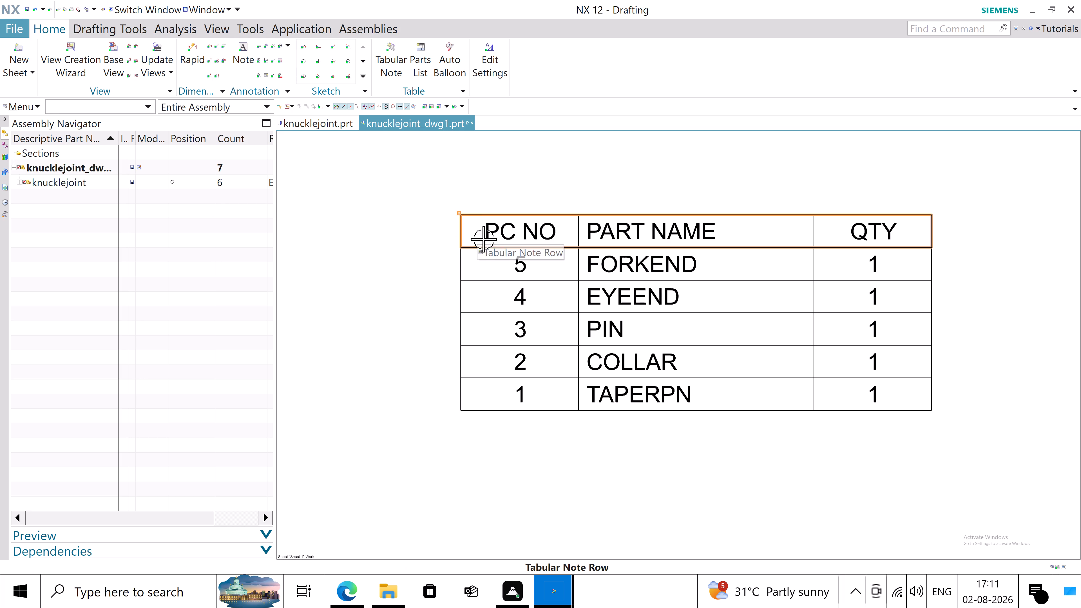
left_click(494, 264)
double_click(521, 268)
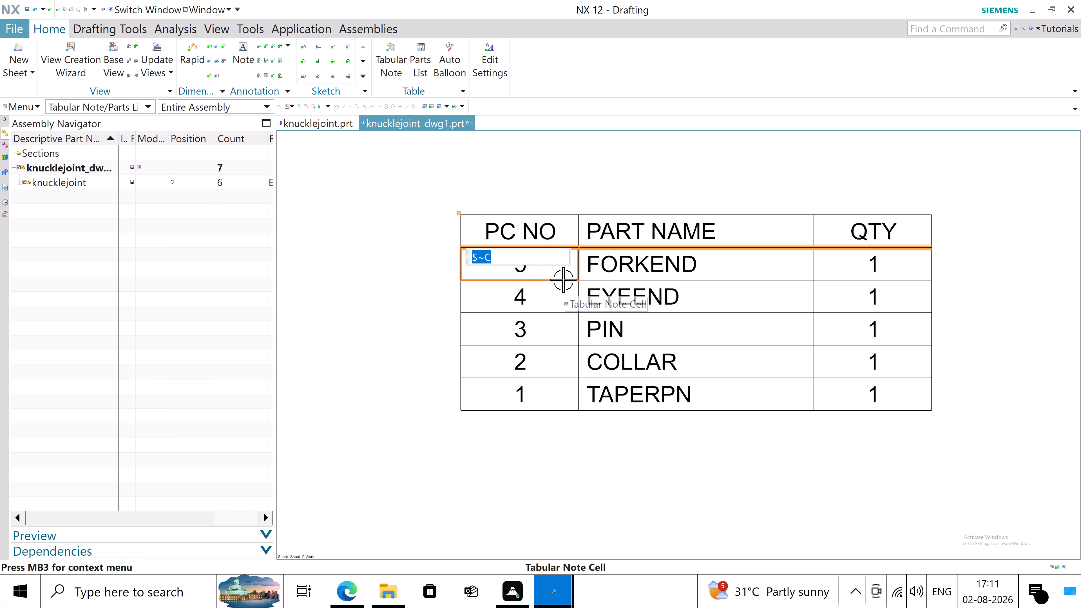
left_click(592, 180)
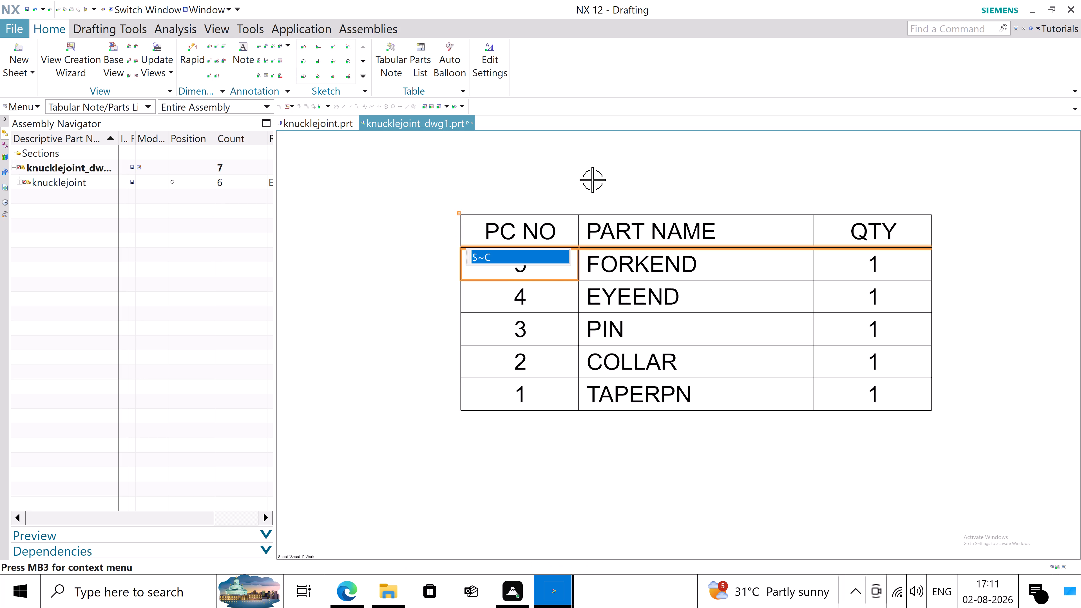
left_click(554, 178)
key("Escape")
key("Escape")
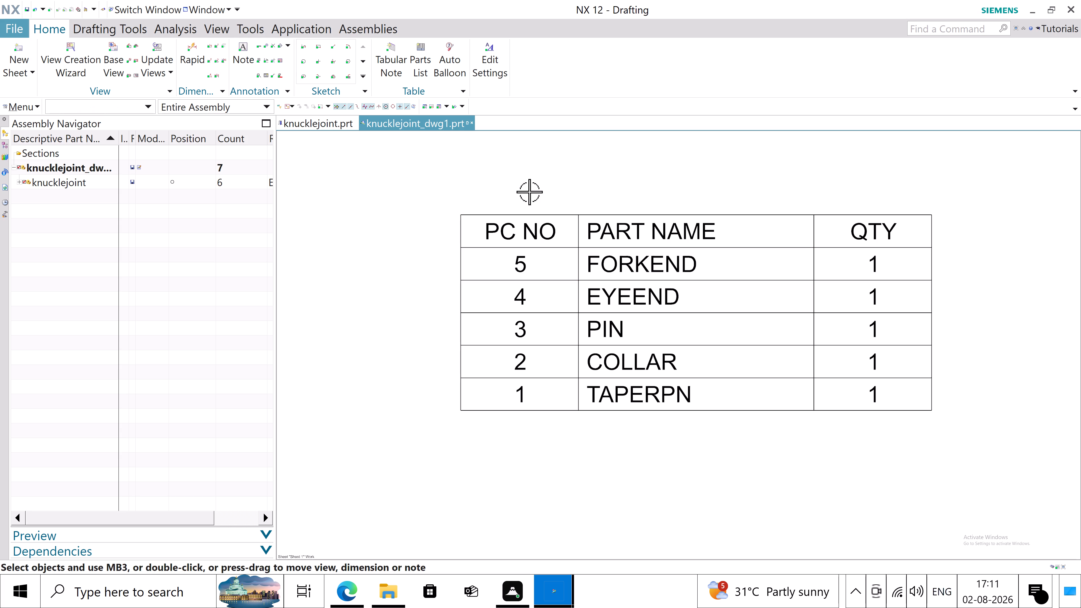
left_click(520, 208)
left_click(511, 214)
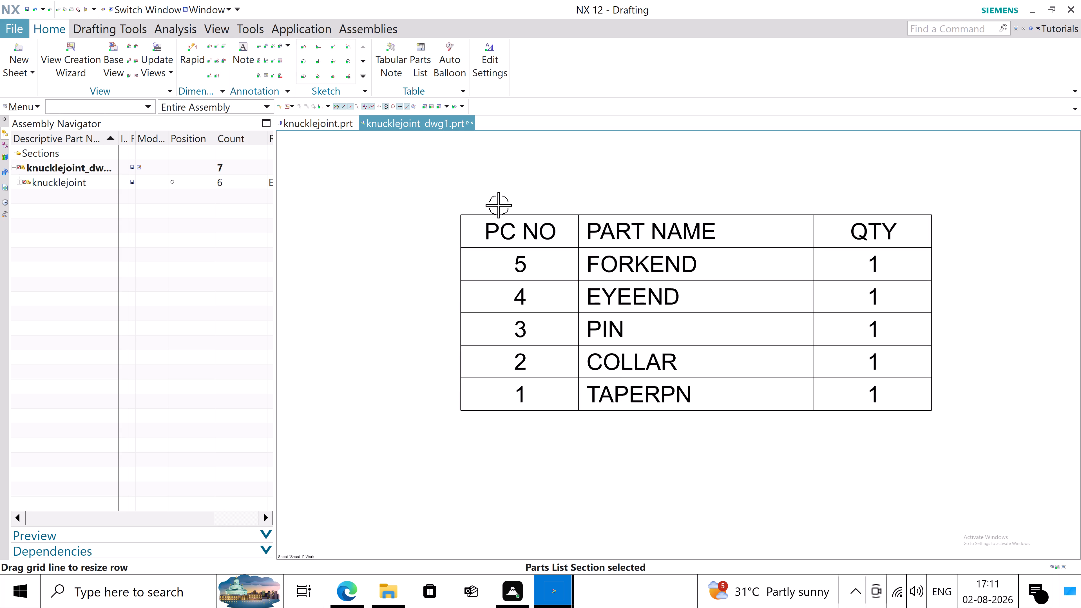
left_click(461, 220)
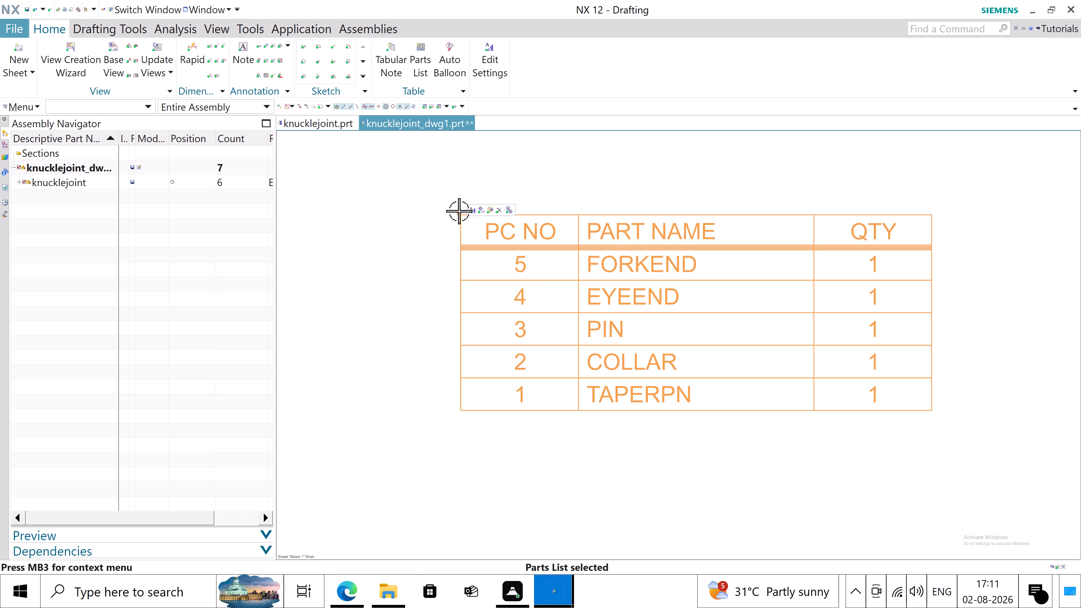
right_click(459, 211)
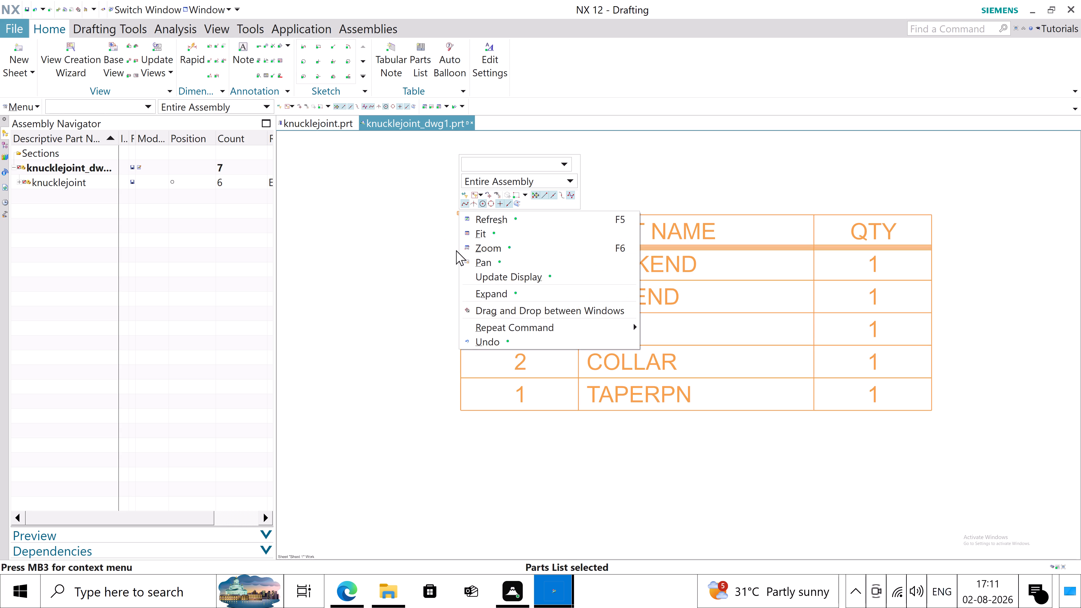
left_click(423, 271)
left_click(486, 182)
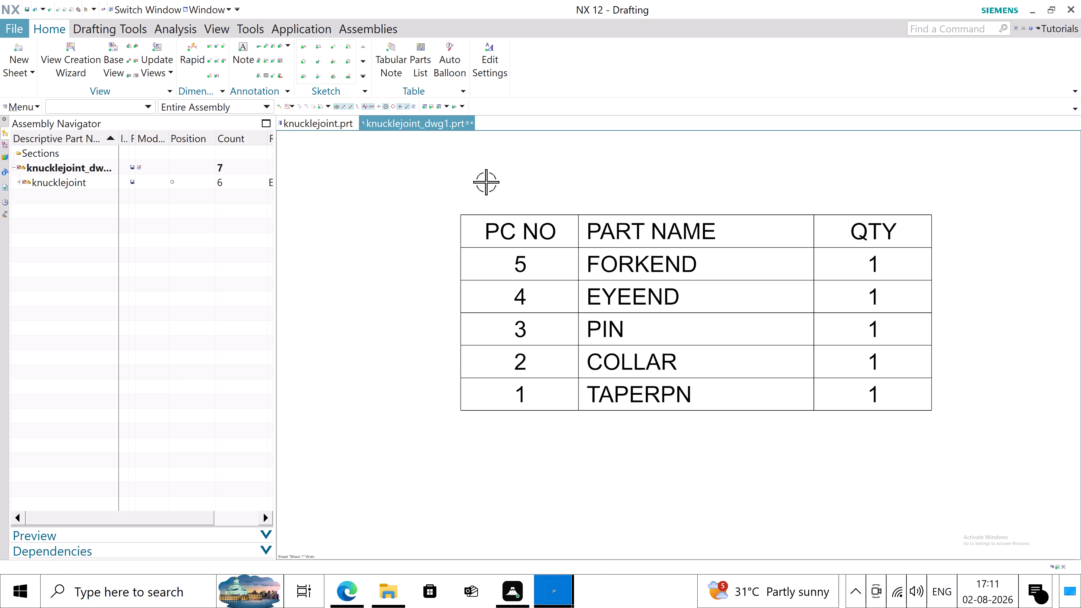
Examine the parts list's cell settings, covering lettering, prefix and suffix, and the common cell format, content, fit and border options.
left_click(470, 218)
right_click(470, 218)
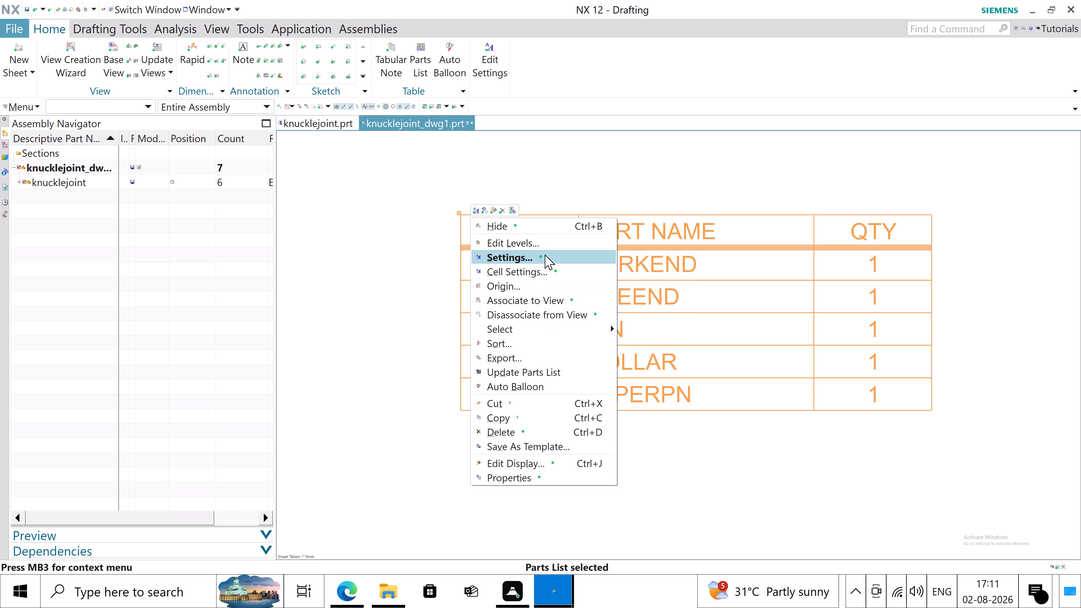
left_click(535, 271)
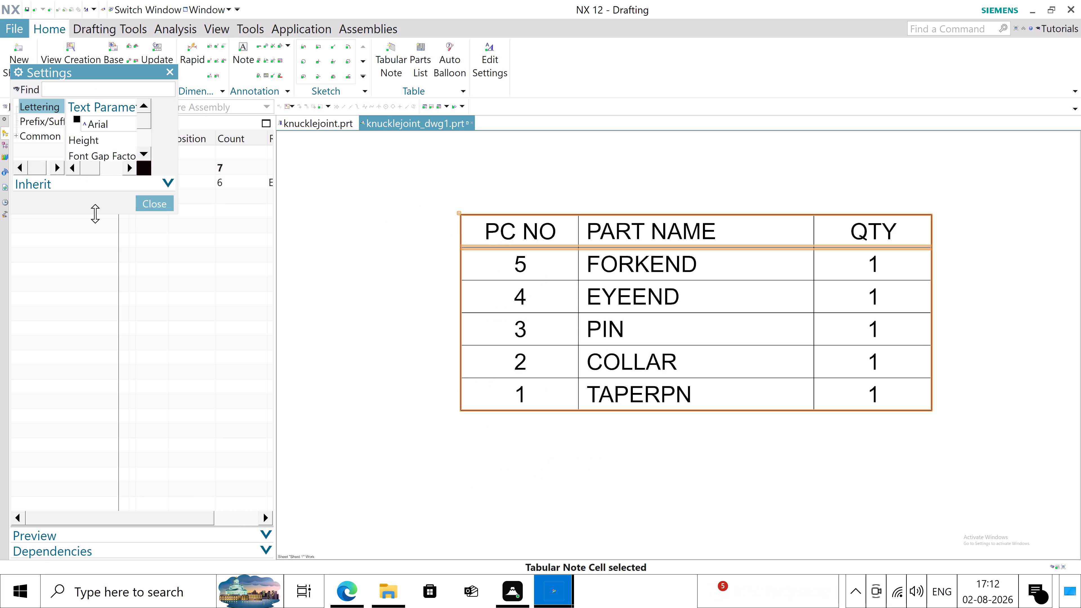
left_click_drag(95, 213, 104, 406)
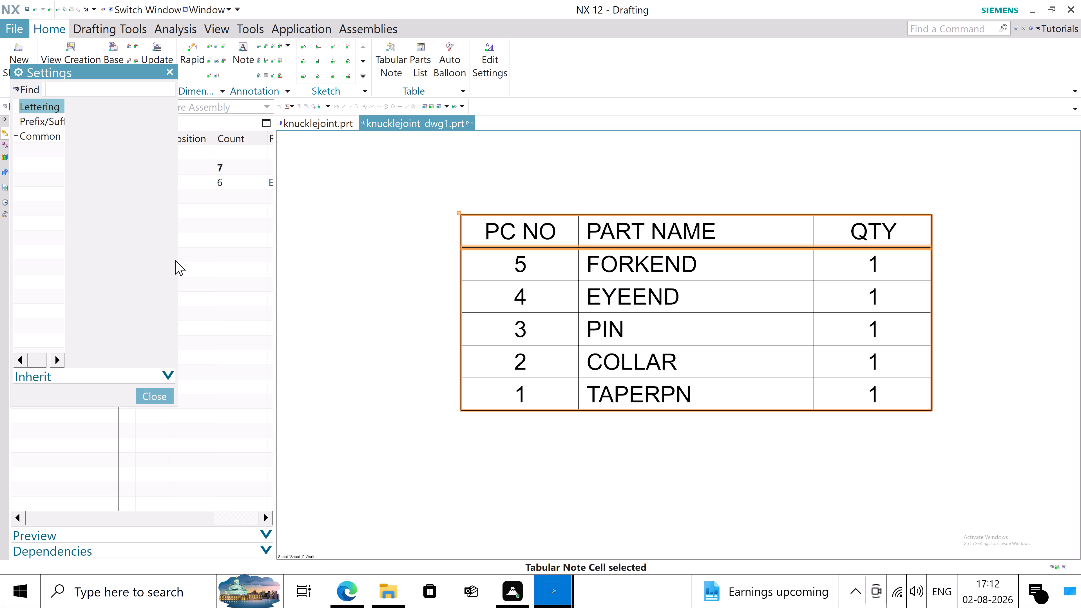
left_click_drag(177, 268, 459, 277)
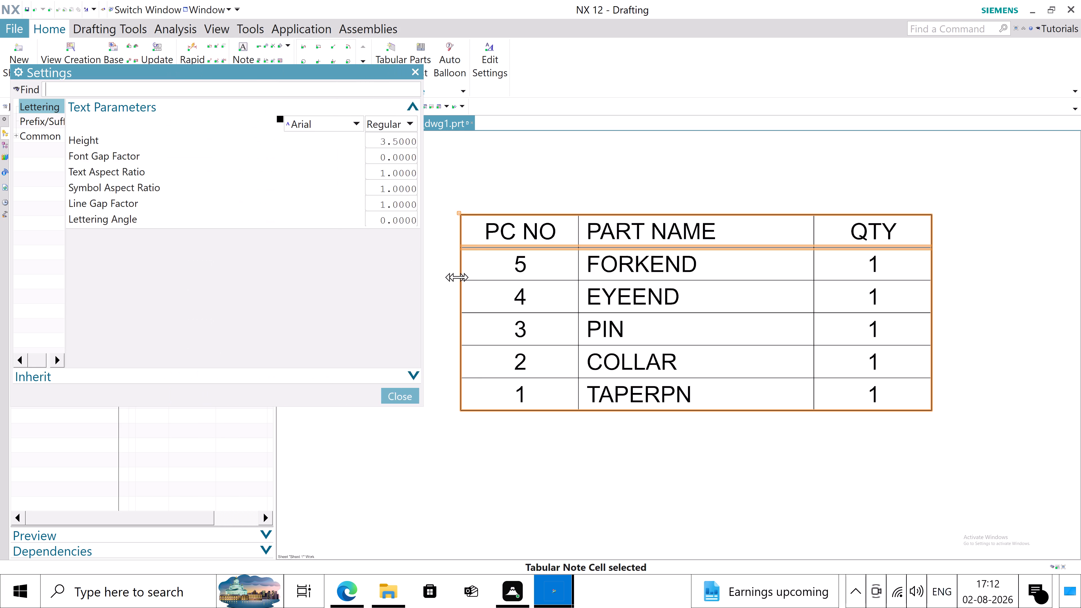
left_click_drag(459, 277, 484, 277)
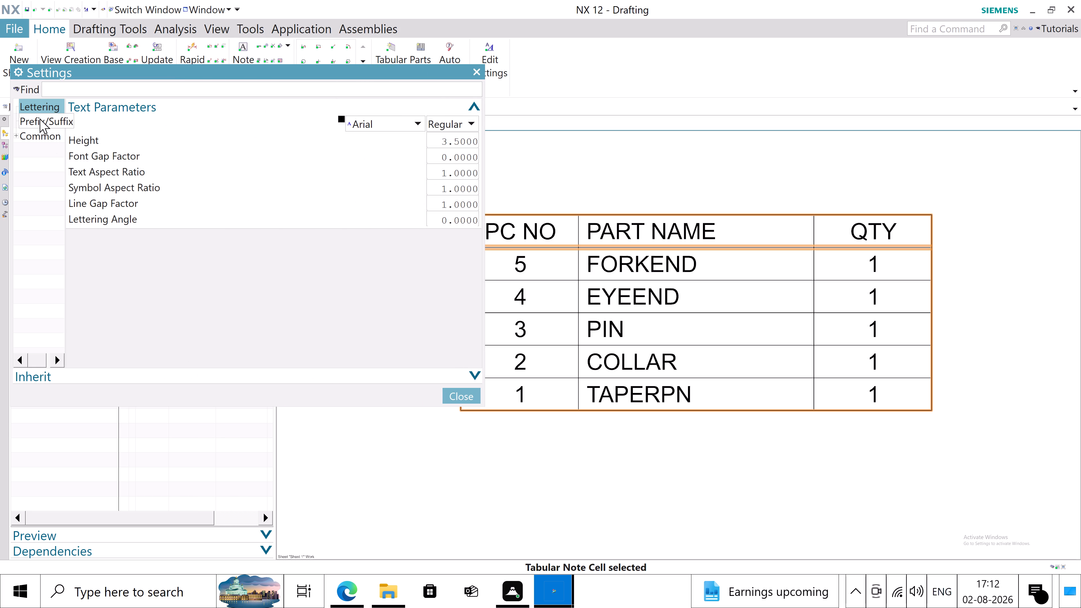
left_click(40, 119)
left_click(34, 137)
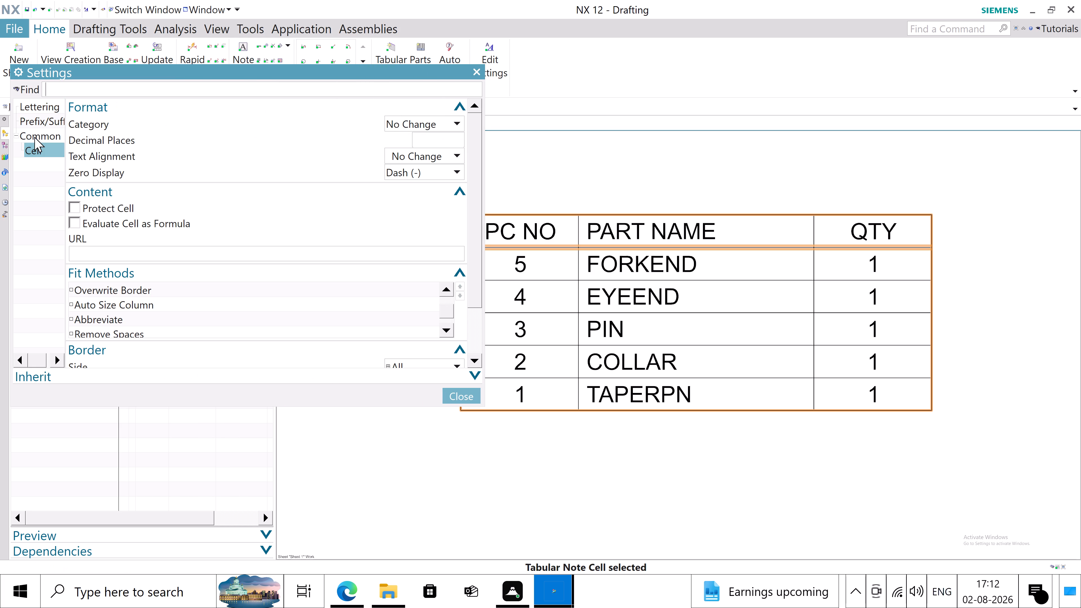
scroll(274, 250, "down", 1)
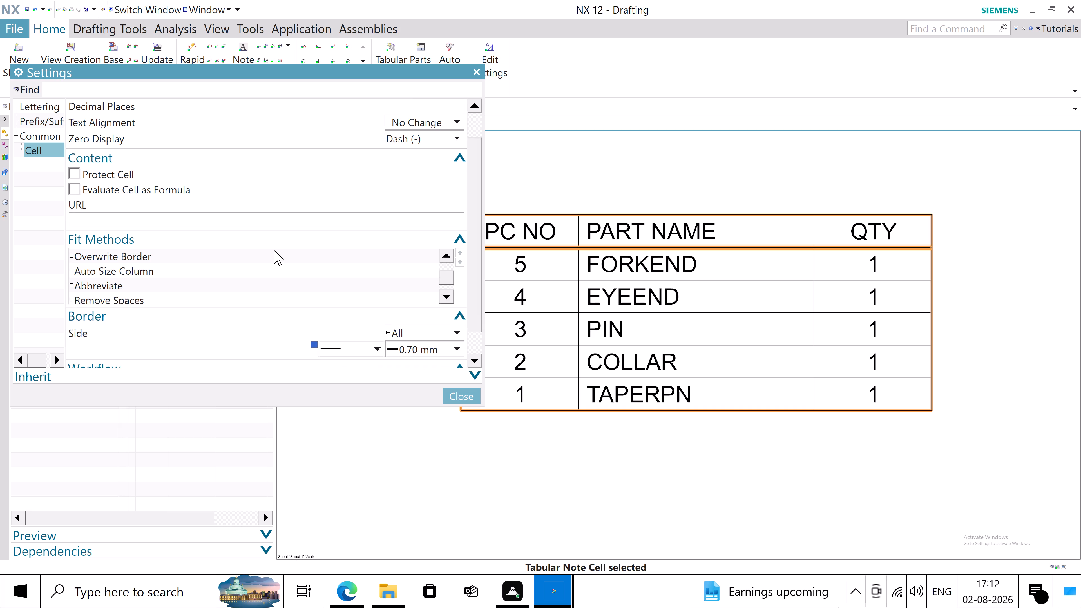
scroll(274, 250, "up", 3)
left_click(33, 134)
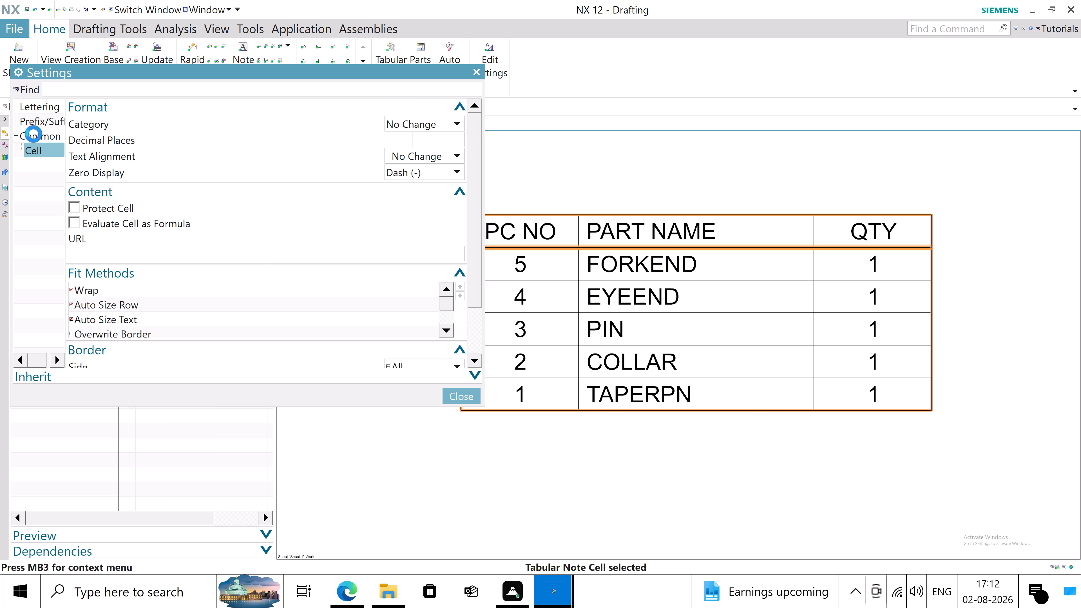
left_click(41, 124)
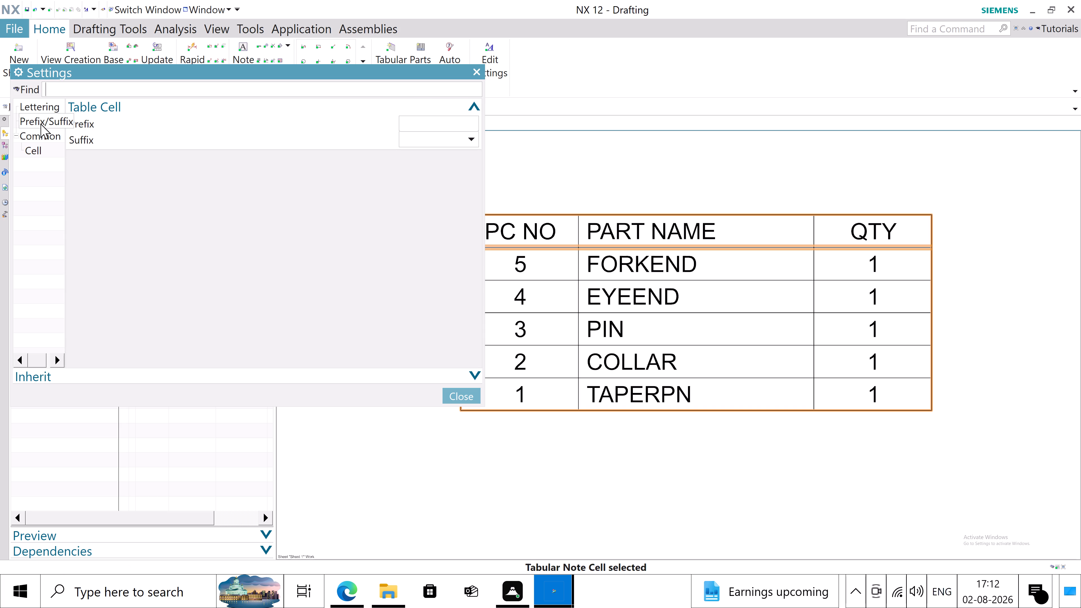
left_click(46, 107)
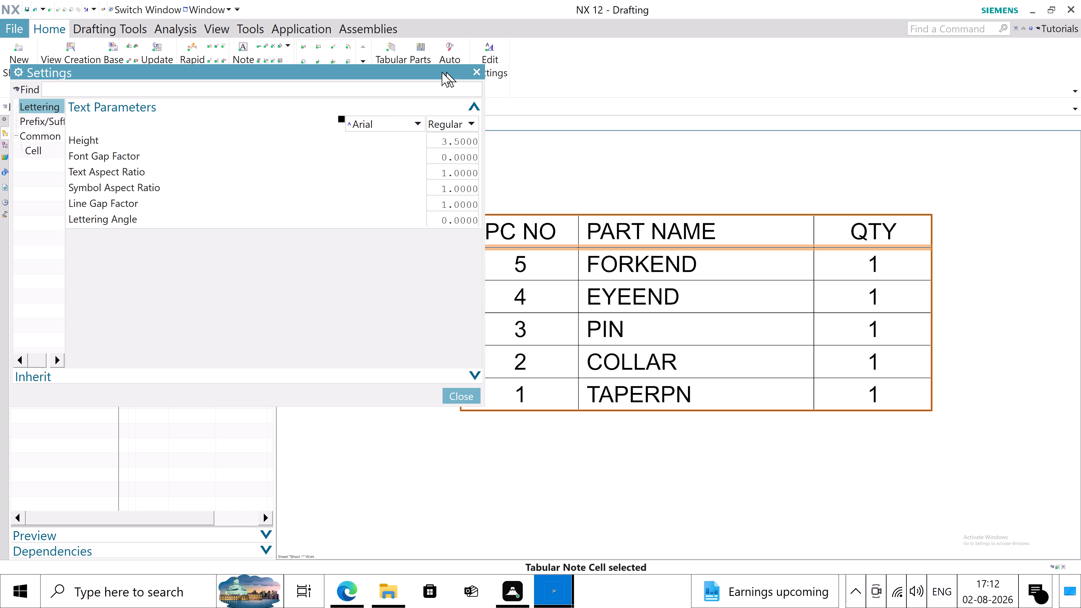
left_click(479, 72)
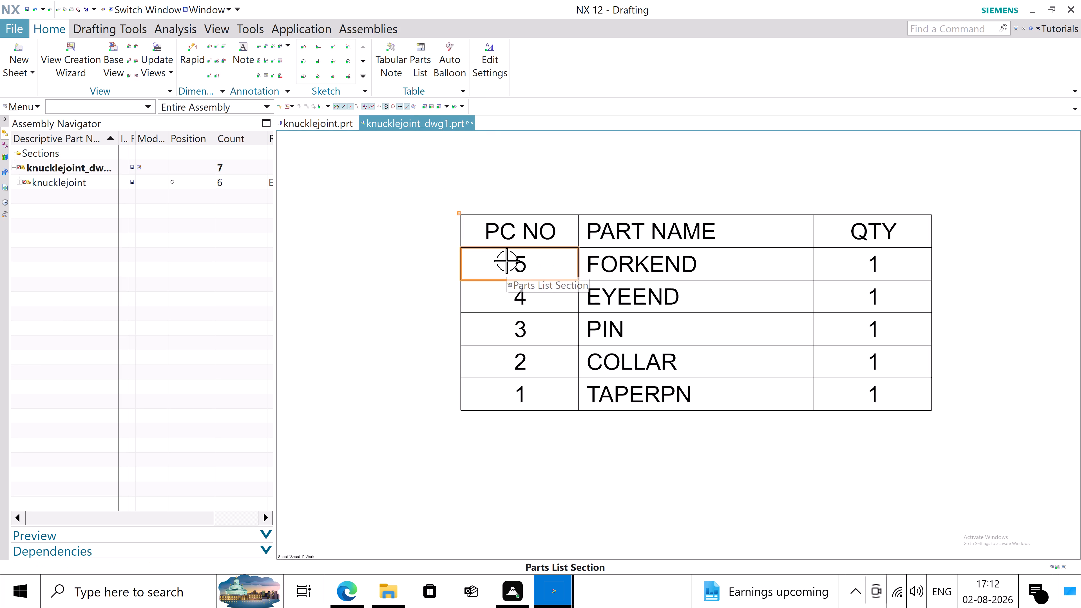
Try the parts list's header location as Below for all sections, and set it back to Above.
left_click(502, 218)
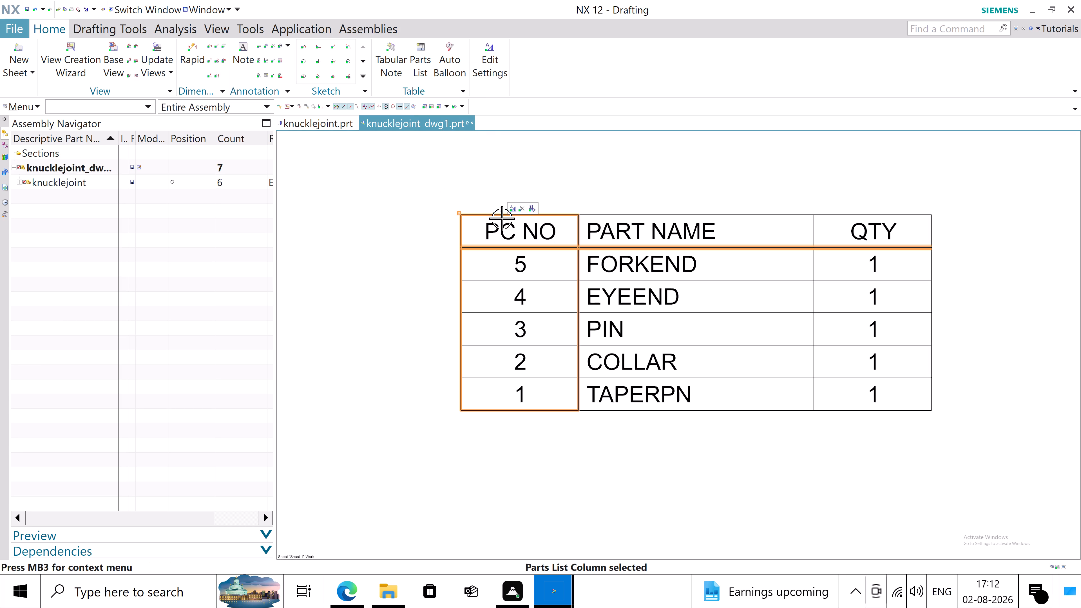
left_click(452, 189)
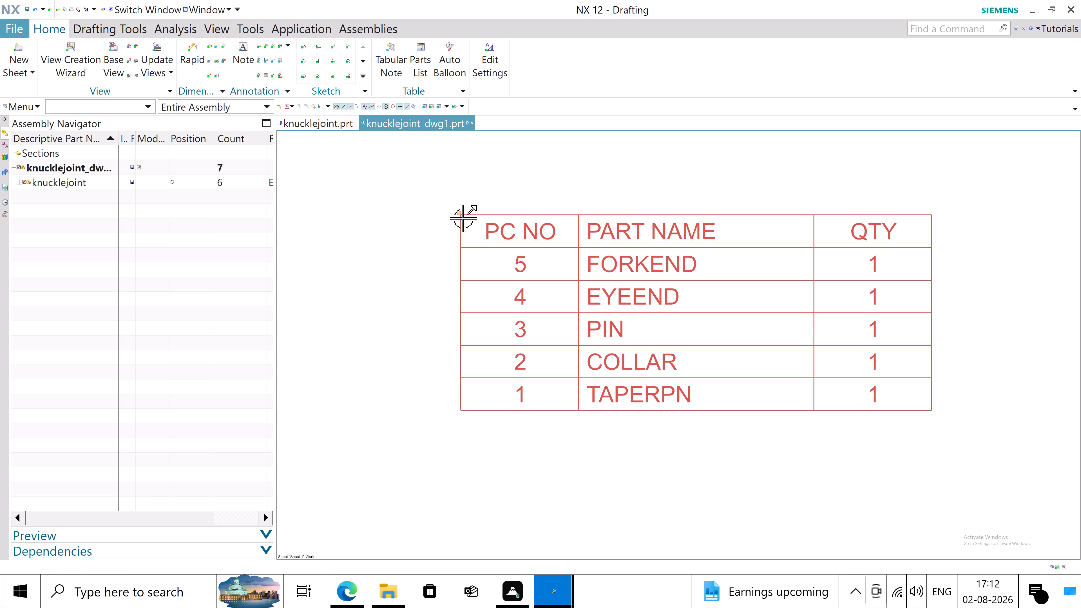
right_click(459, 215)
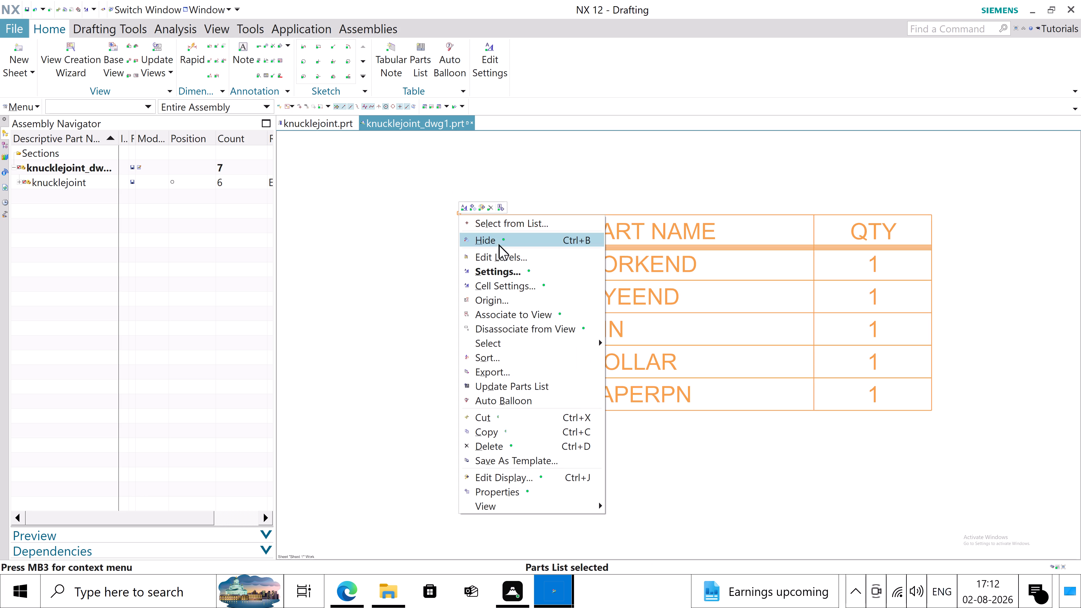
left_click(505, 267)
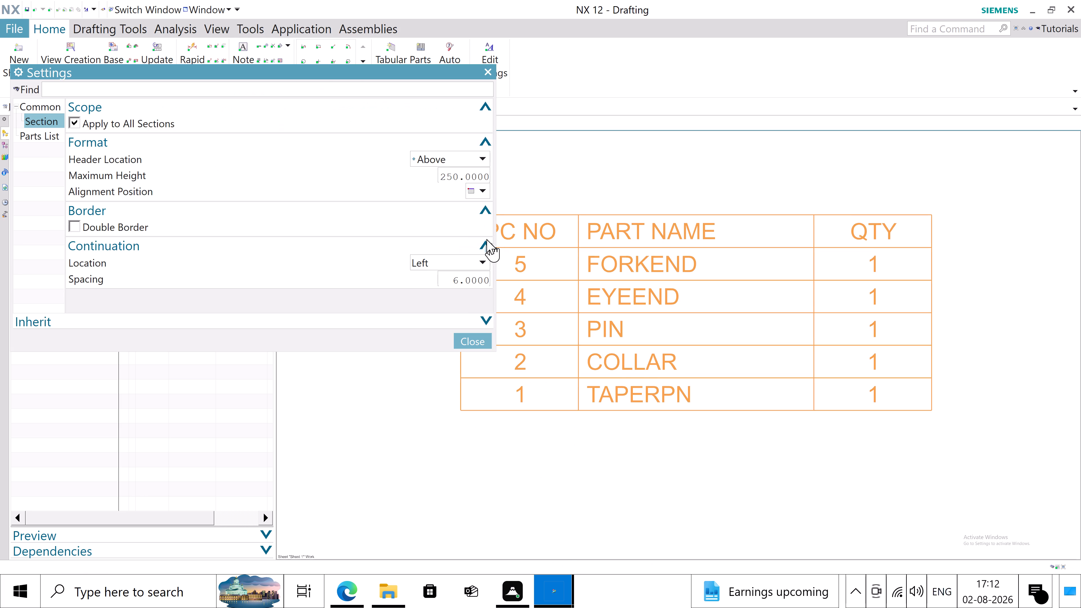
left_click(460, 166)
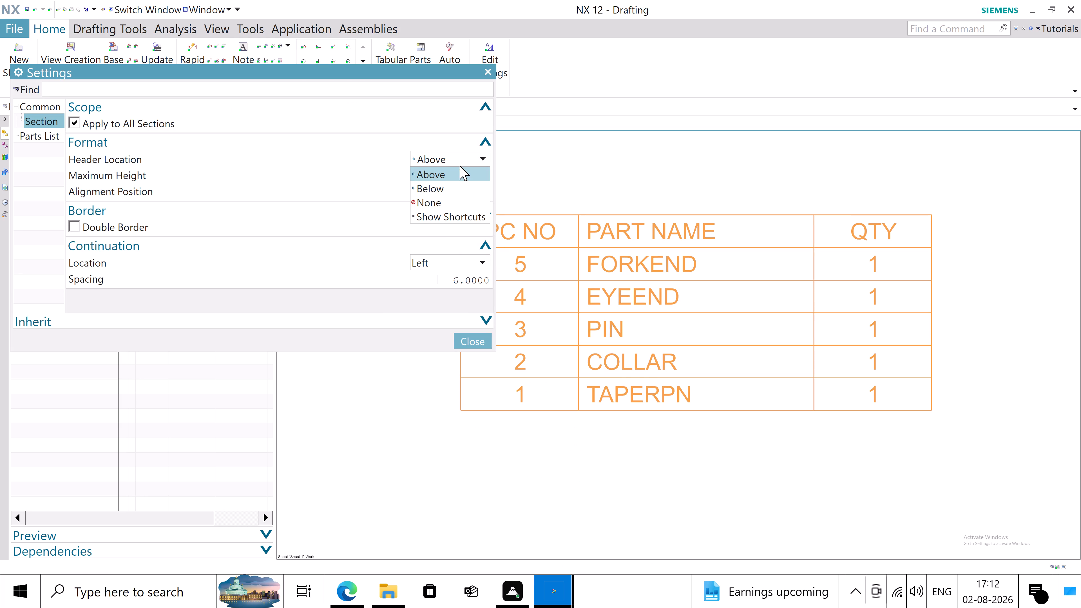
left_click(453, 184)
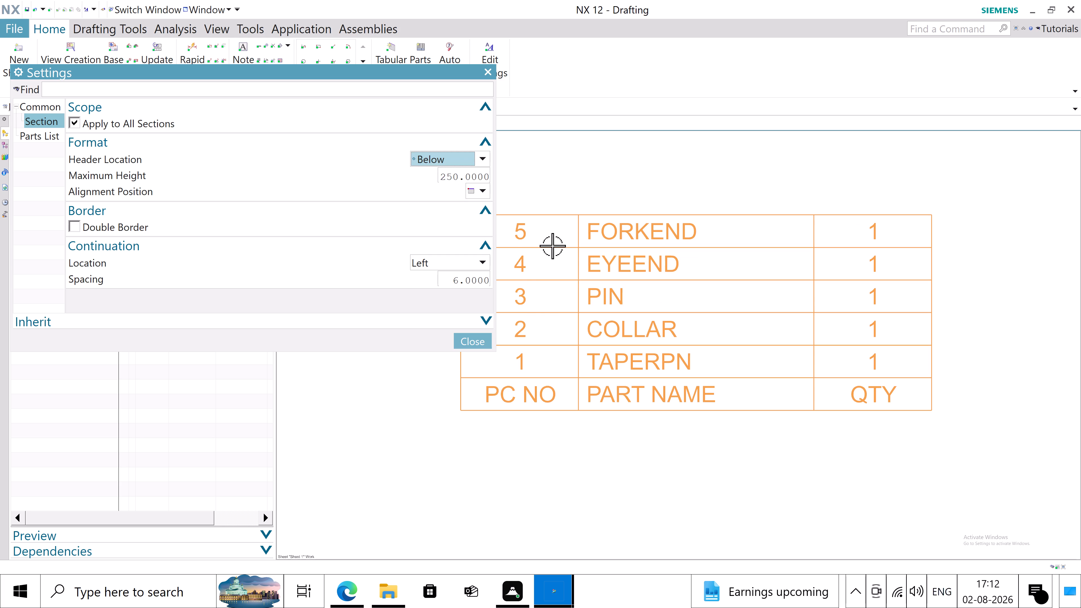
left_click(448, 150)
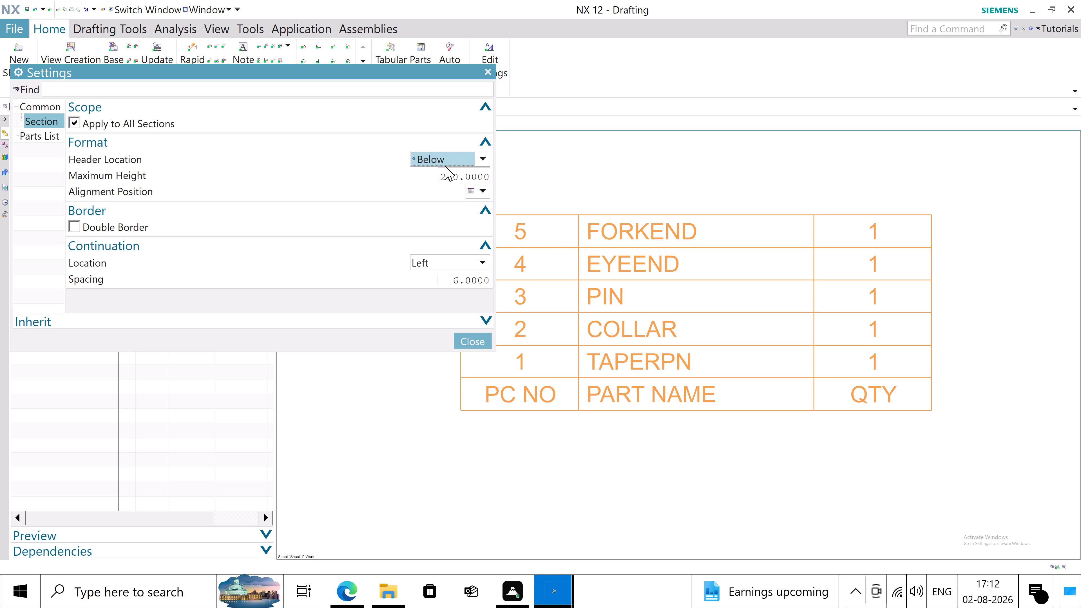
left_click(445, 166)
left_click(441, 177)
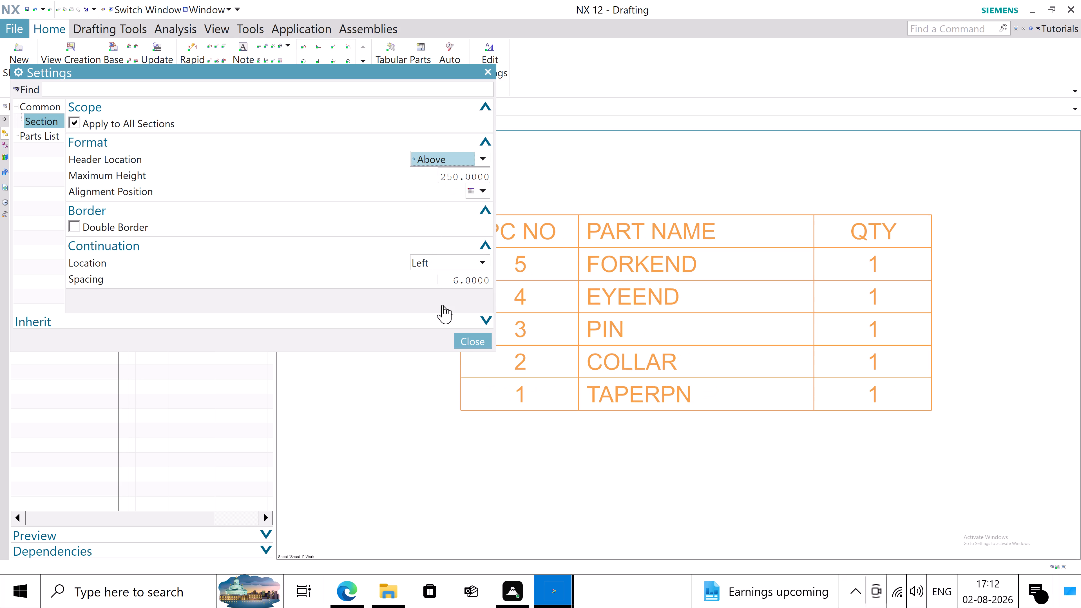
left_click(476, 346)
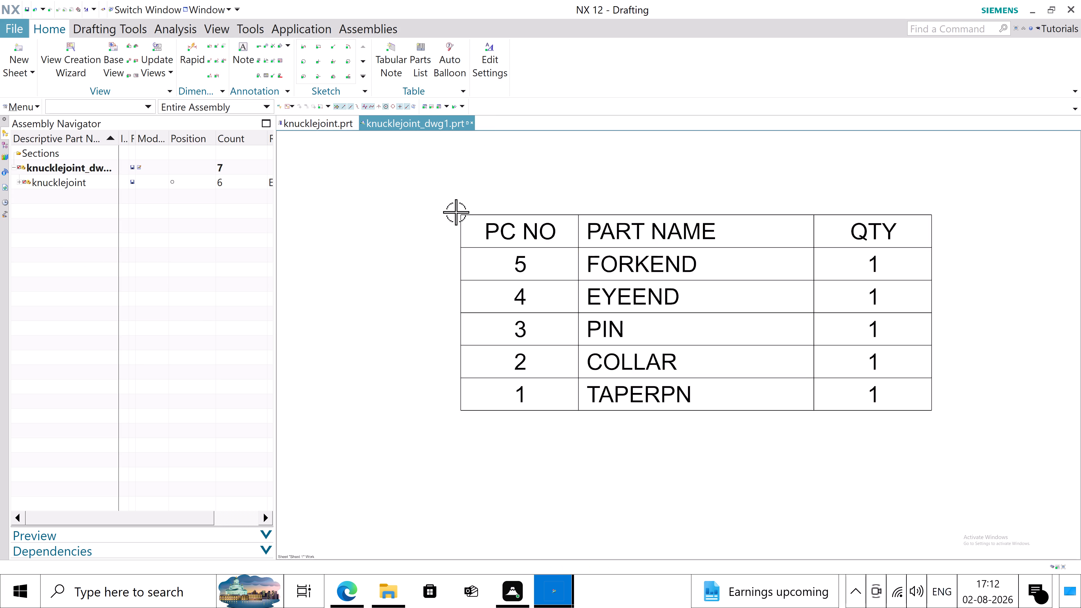
Review the whole parts list's cell settings again, covering lettering, prefix and suffix, and the cell format, content, fit, border and workflow options.
left_click_drag(456, 212, 487, 217)
left_click_drag(487, 217, 484, 212)
left_click(466, 216)
right_click(466, 216)
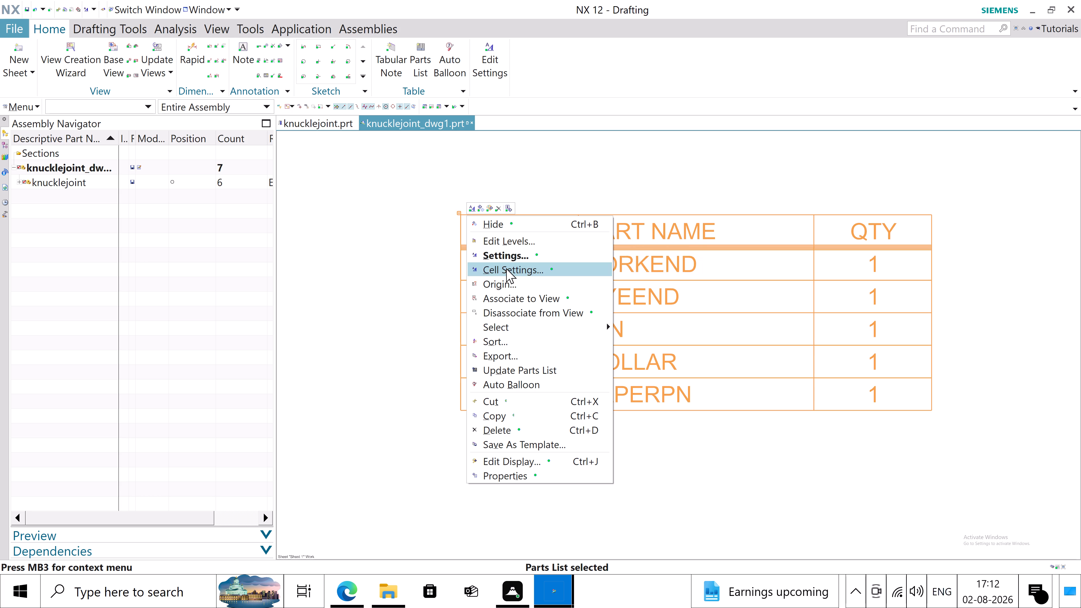
left_click(509, 324)
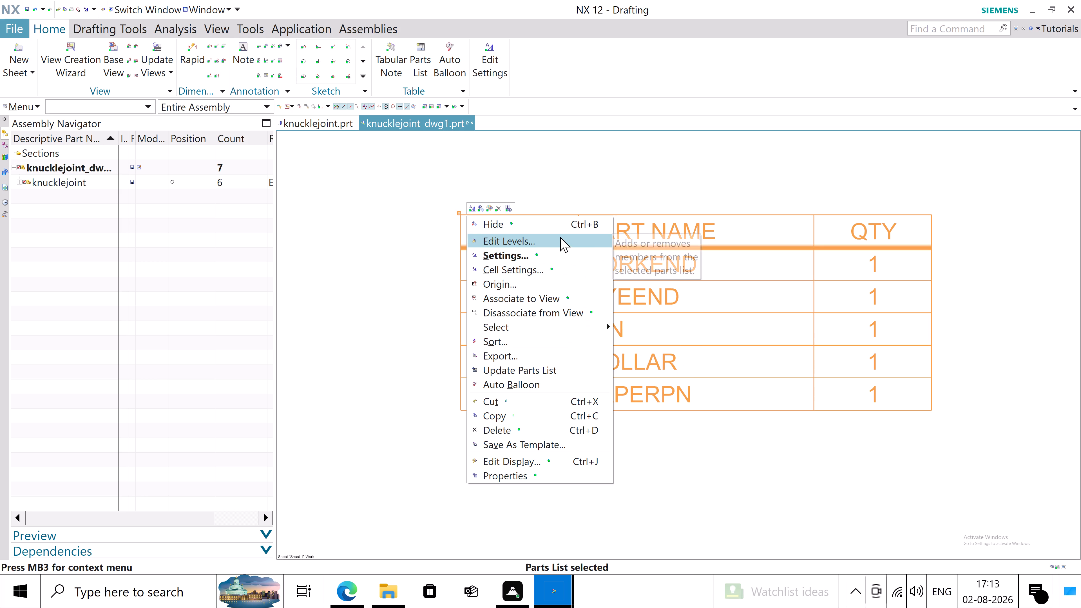
left_click(552, 270)
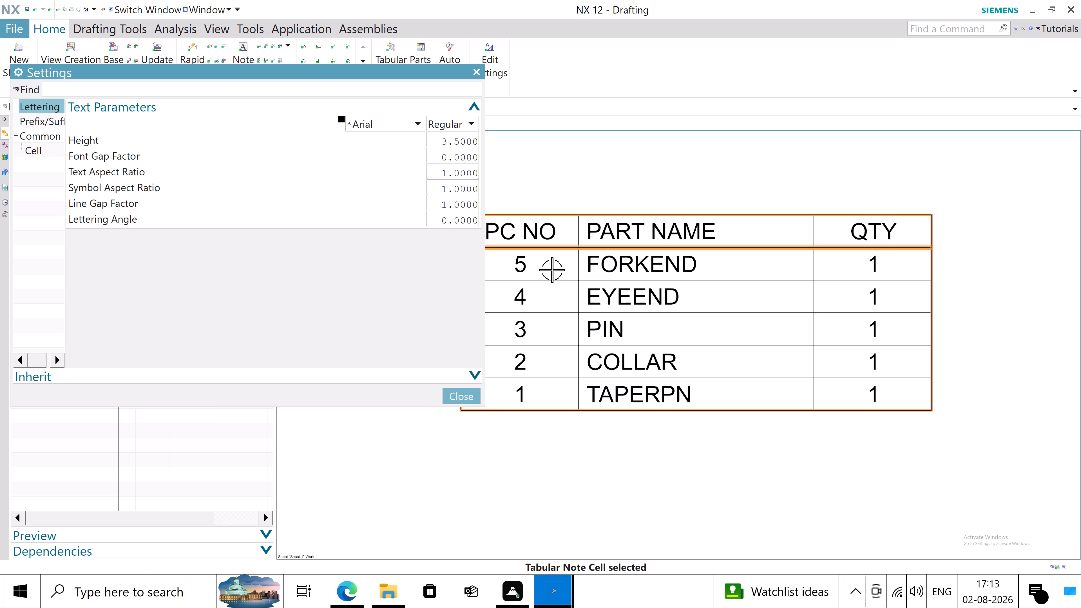
left_click(43, 124)
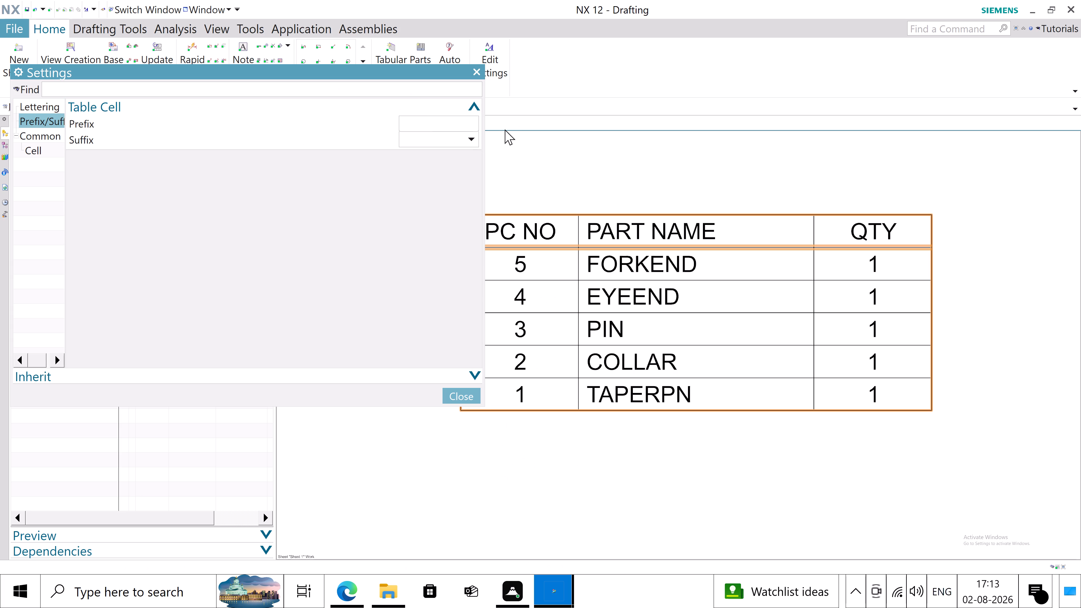
left_click(469, 140)
left_click(469, 140)
left_click(52, 106)
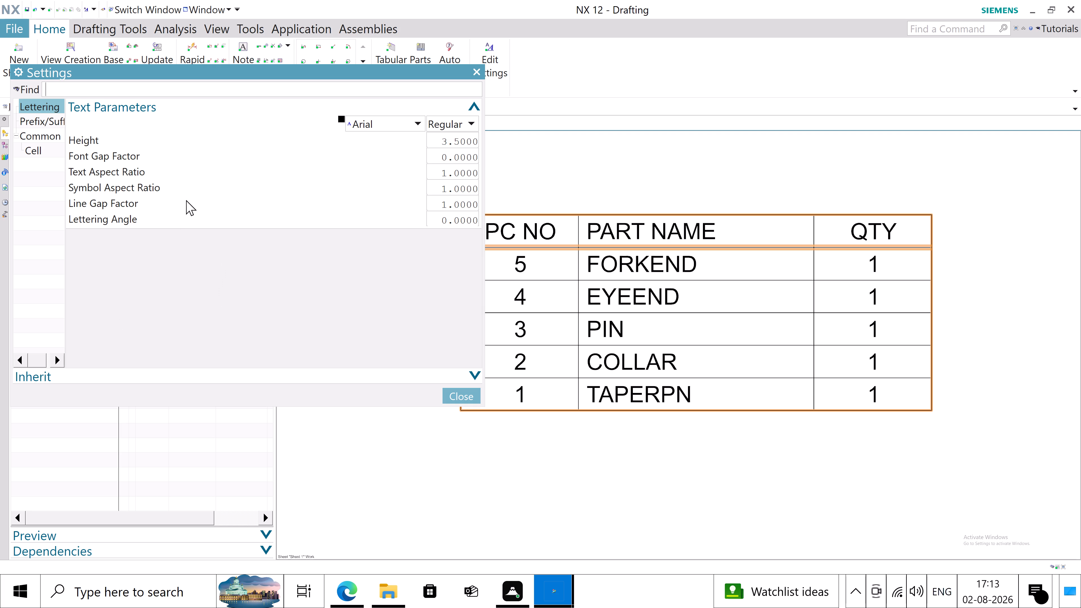
left_click(44, 140)
scroll(387, 160, "down", 2)
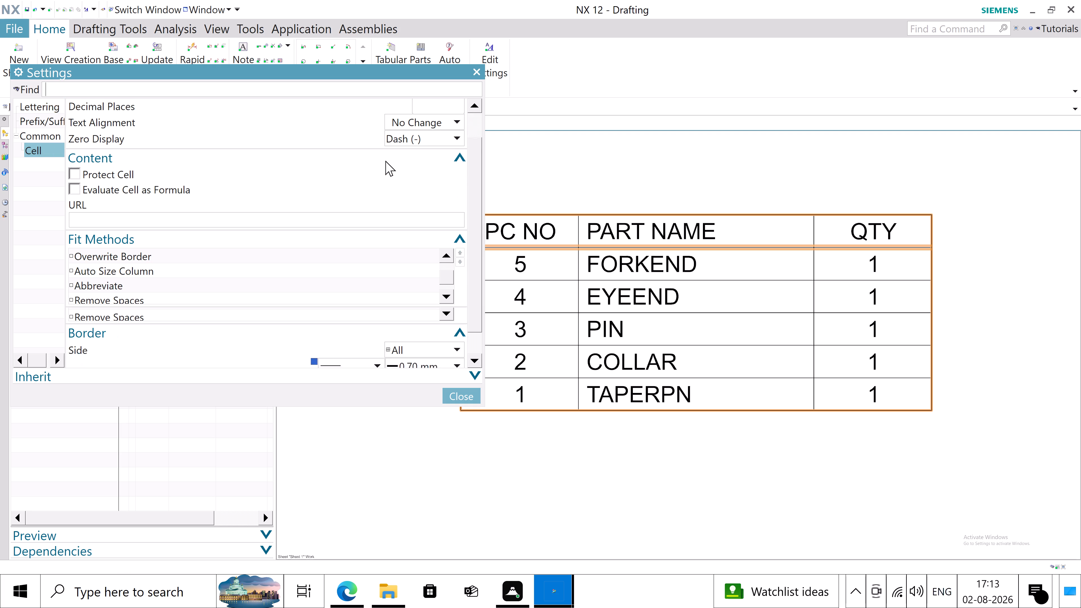
scroll(385, 161, "down", 2)
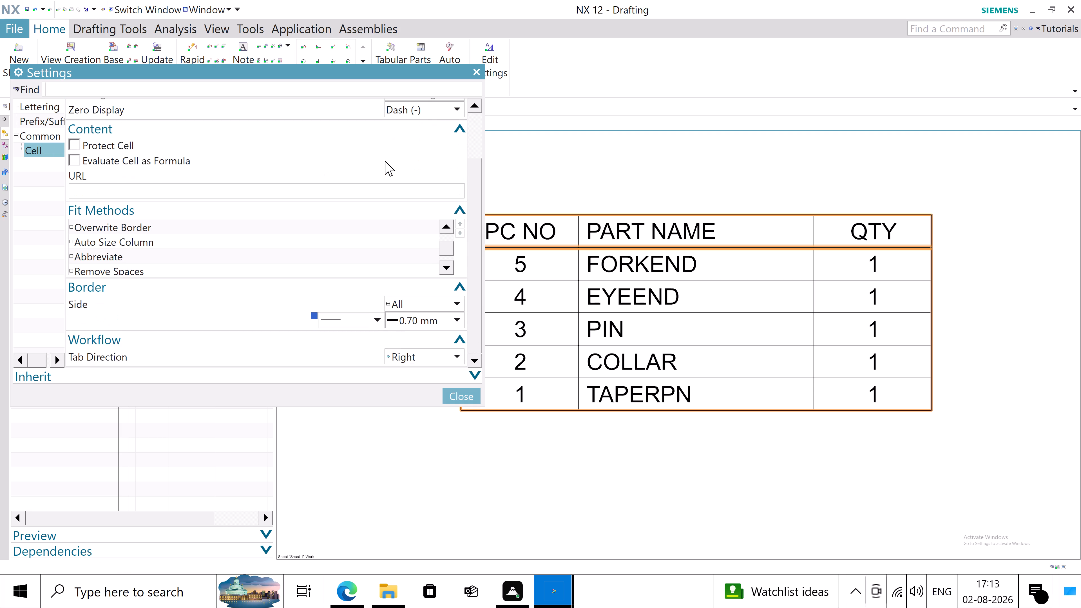
scroll(385, 161, "up", 3)
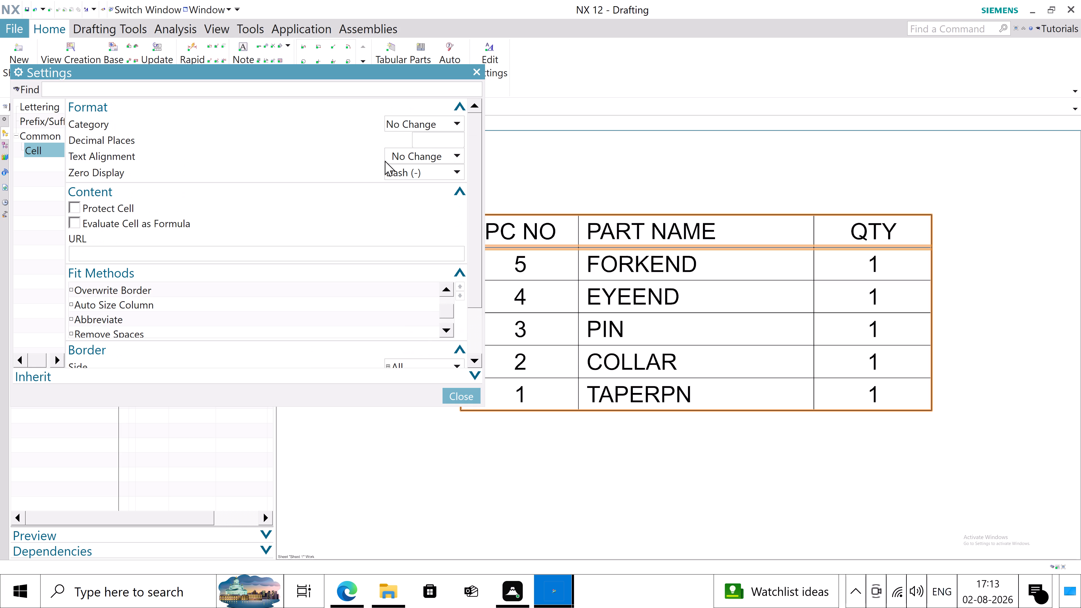
scroll(398, 153, "up", 2)
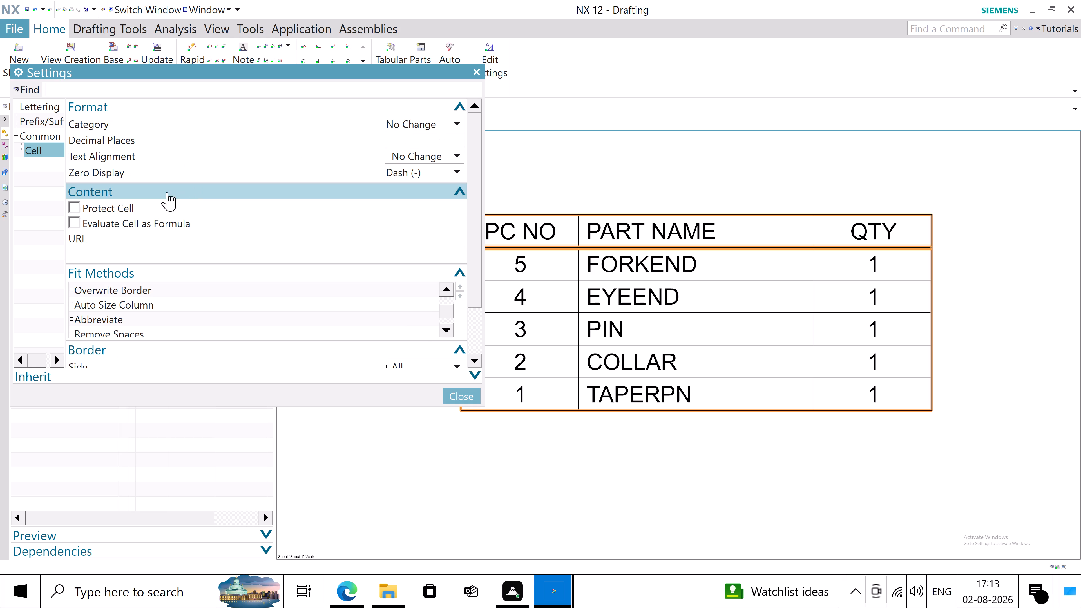
left_click(48, 134)
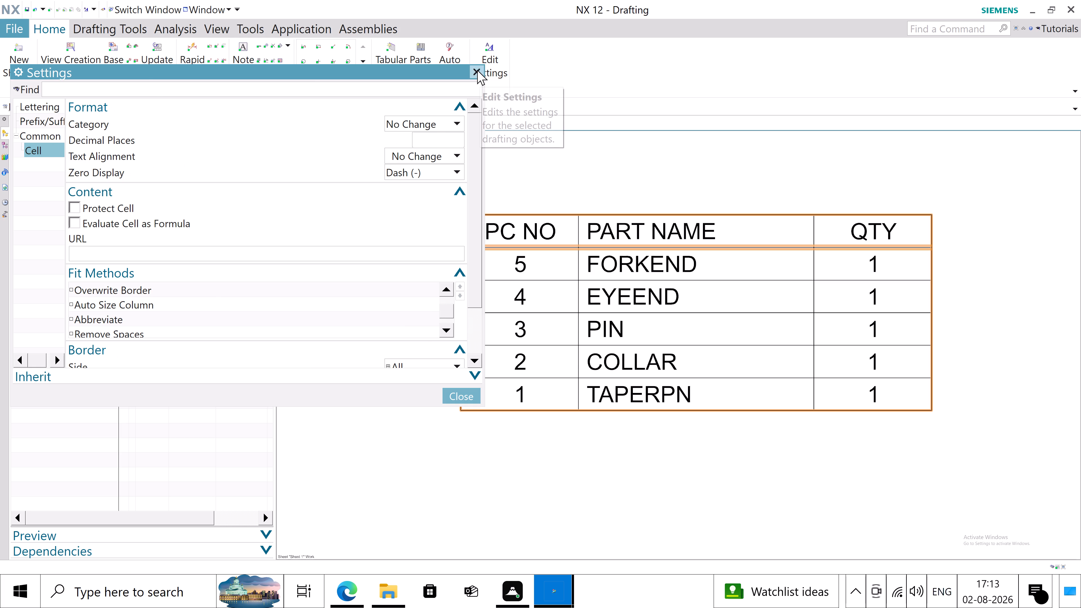
left_click(477, 74)
Sort the whole parts list with PC NO picked in the sort order.
left_click(540, 215)
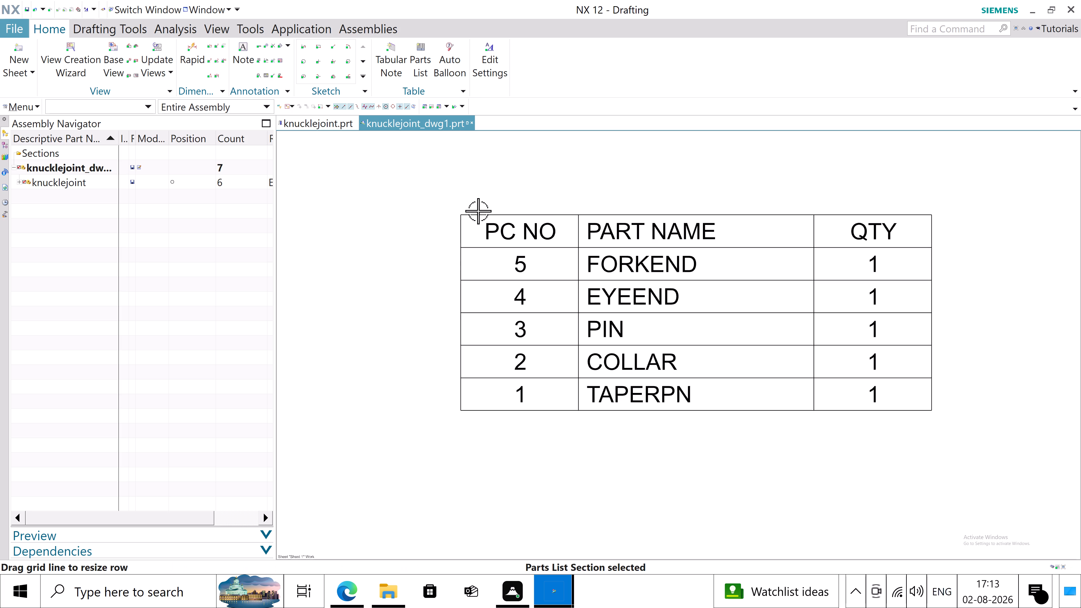
left_click(459, 213)
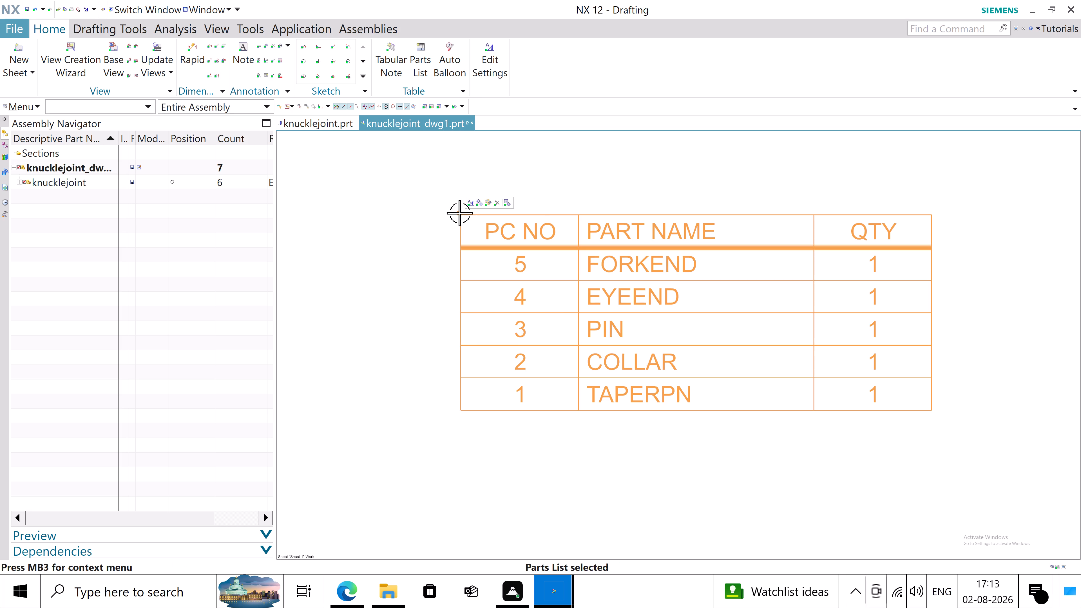
right_click(459, 213)
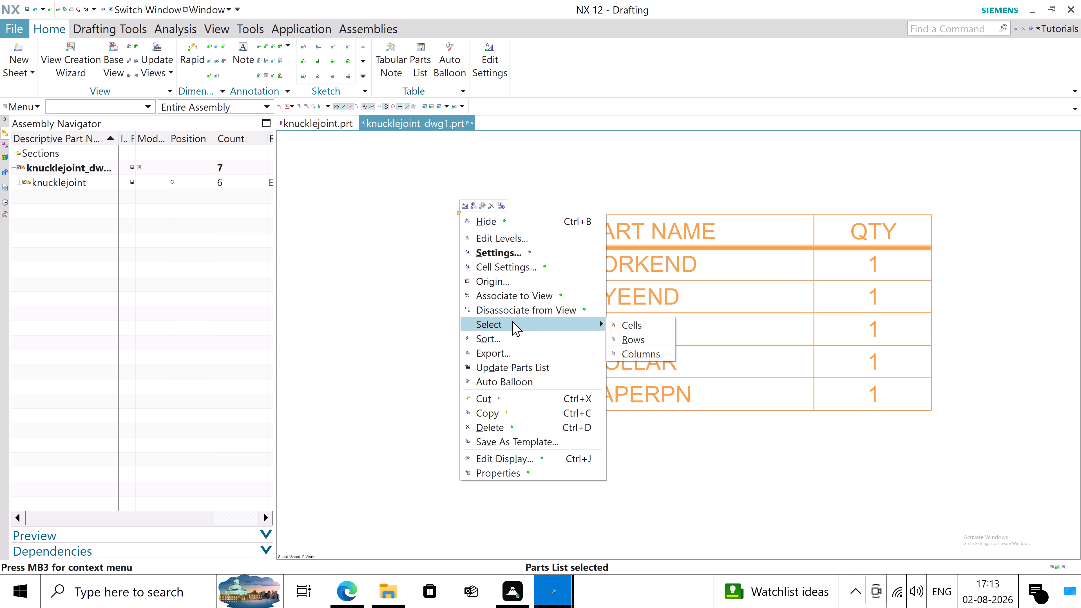
left_click(588, 321)
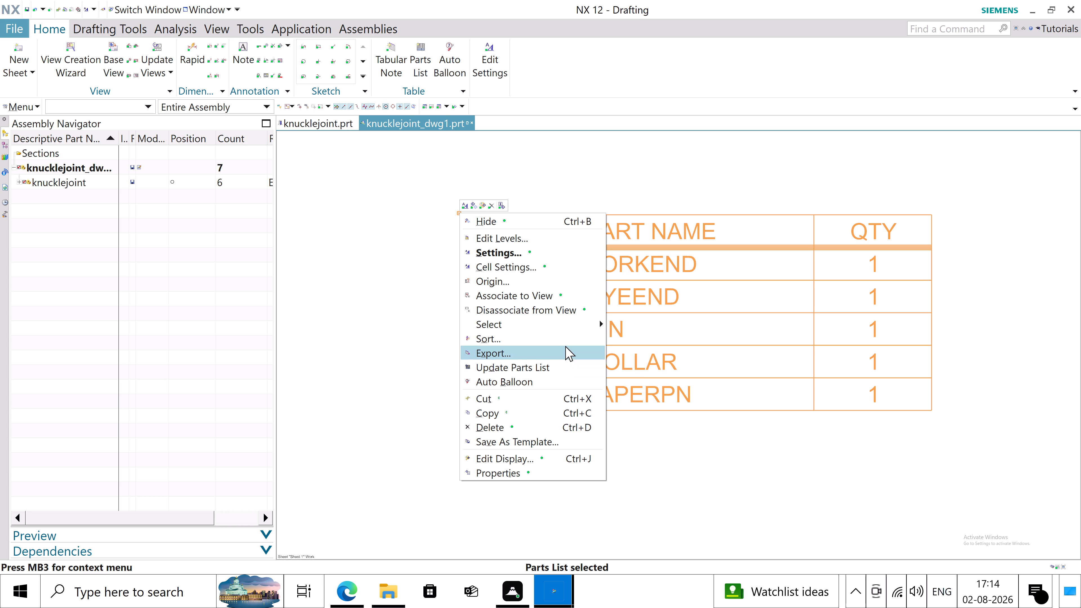
left_click(569, 332)
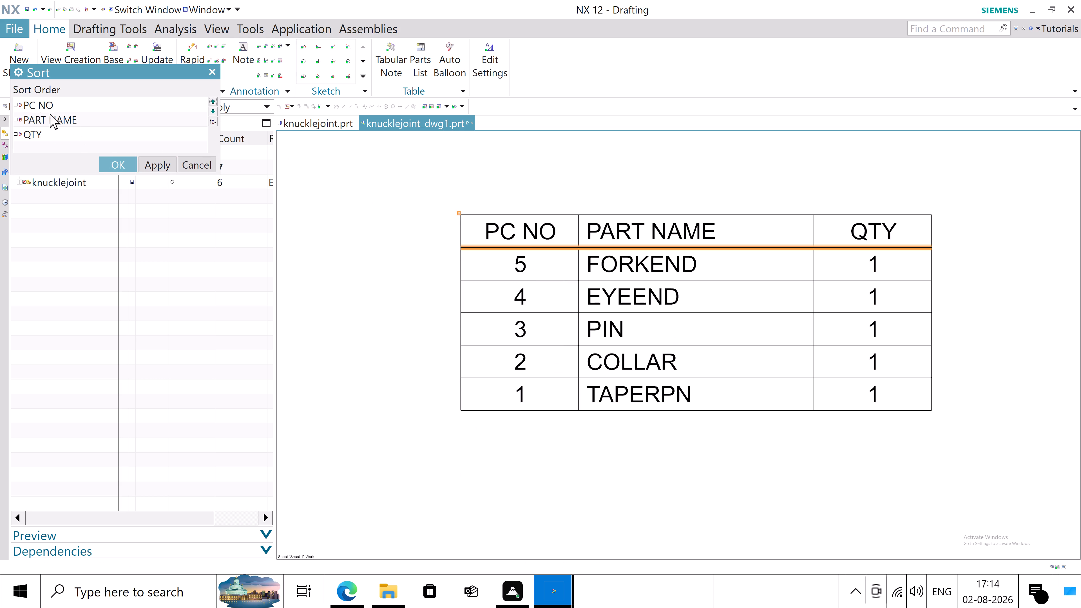
left_click(30, 105)
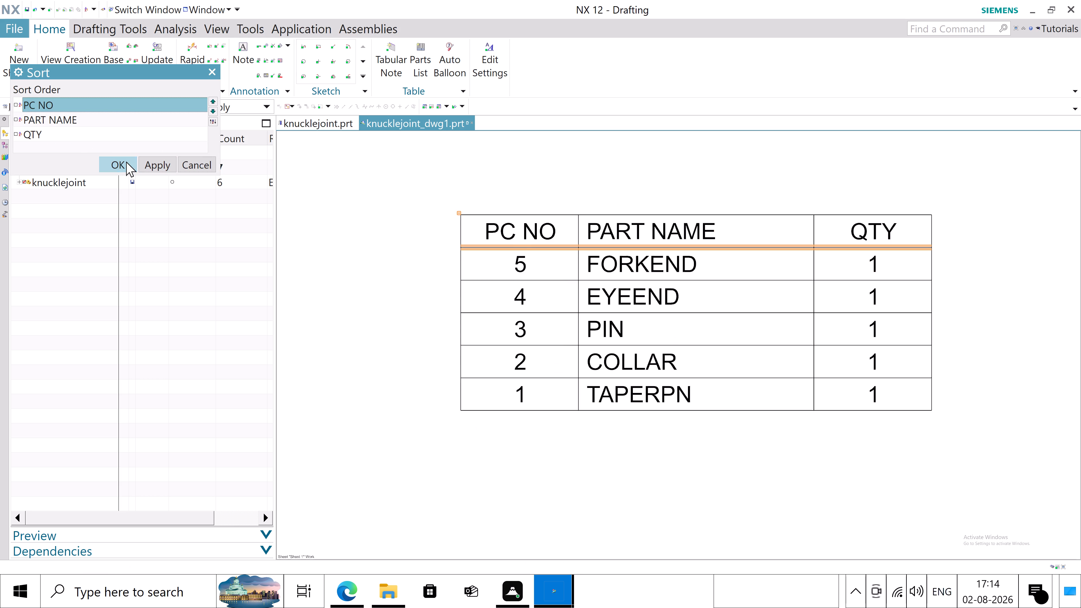
left_click(126, 164)
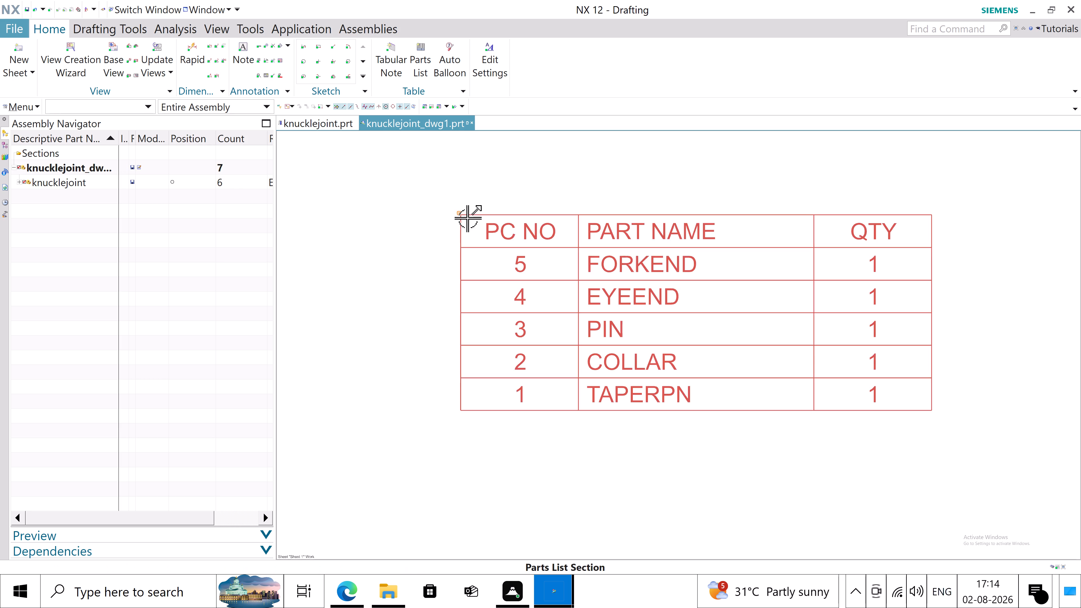
Check the level-editing options available for the parts list.
left_click(467, 218)
left_click(428, 222)
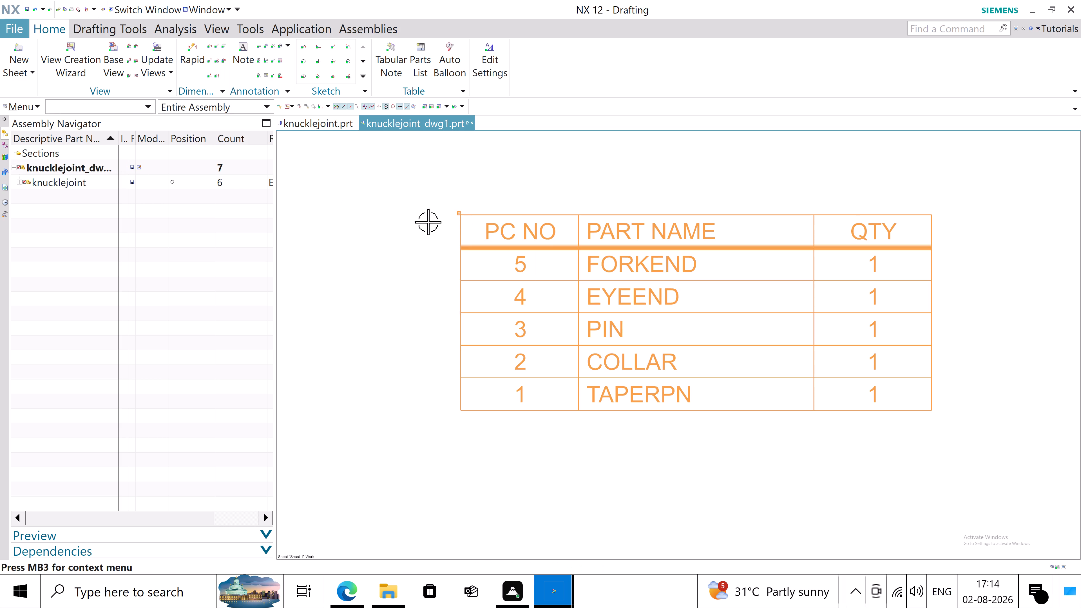
left_click(461, 212)
right_click(461, 212)
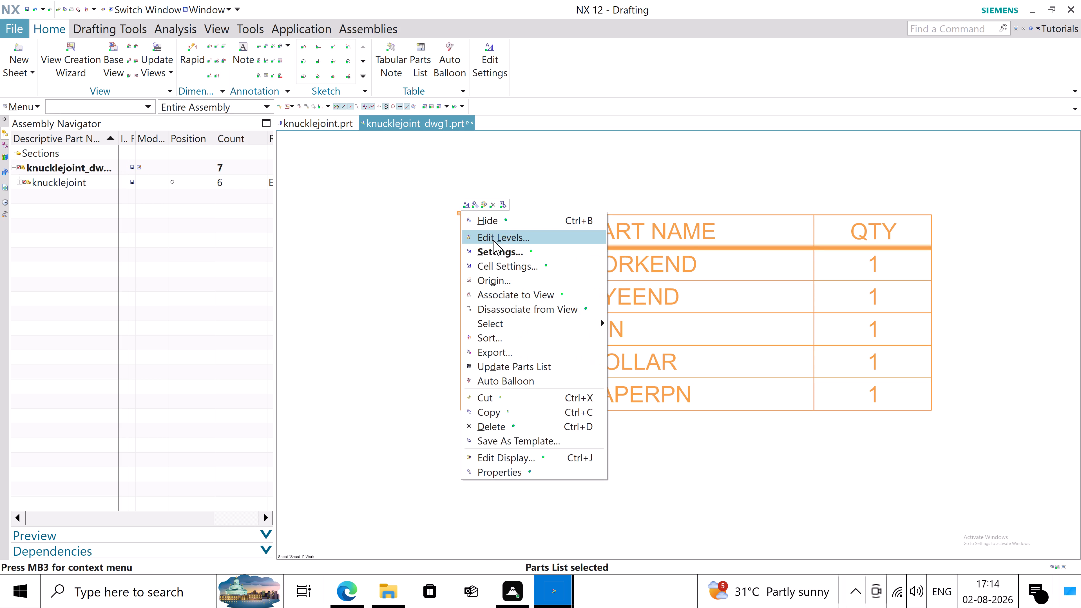
left_click(493, 240)
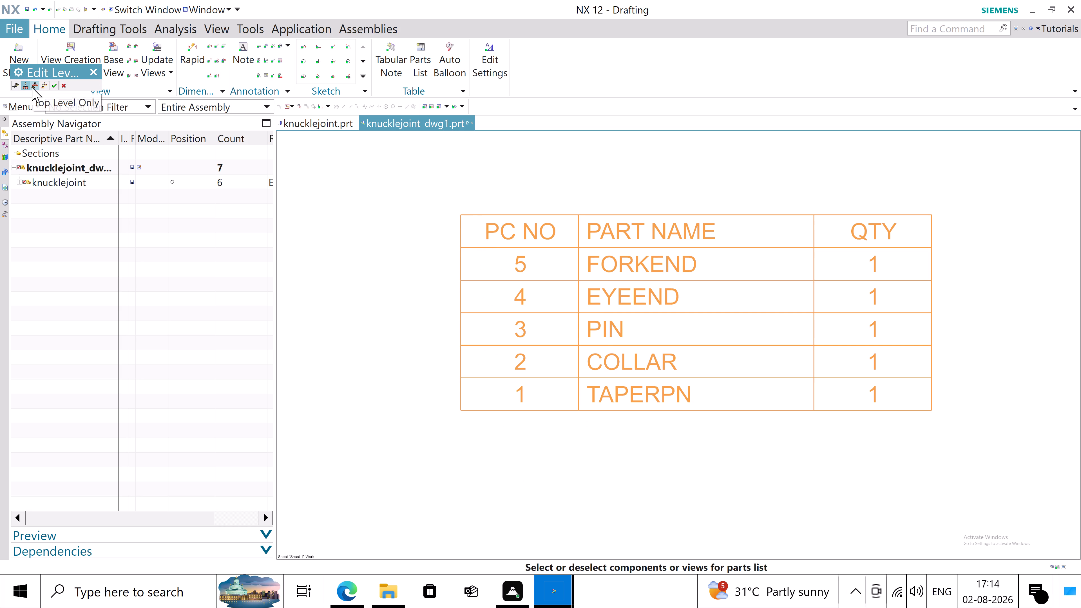
left_click(99, 76)
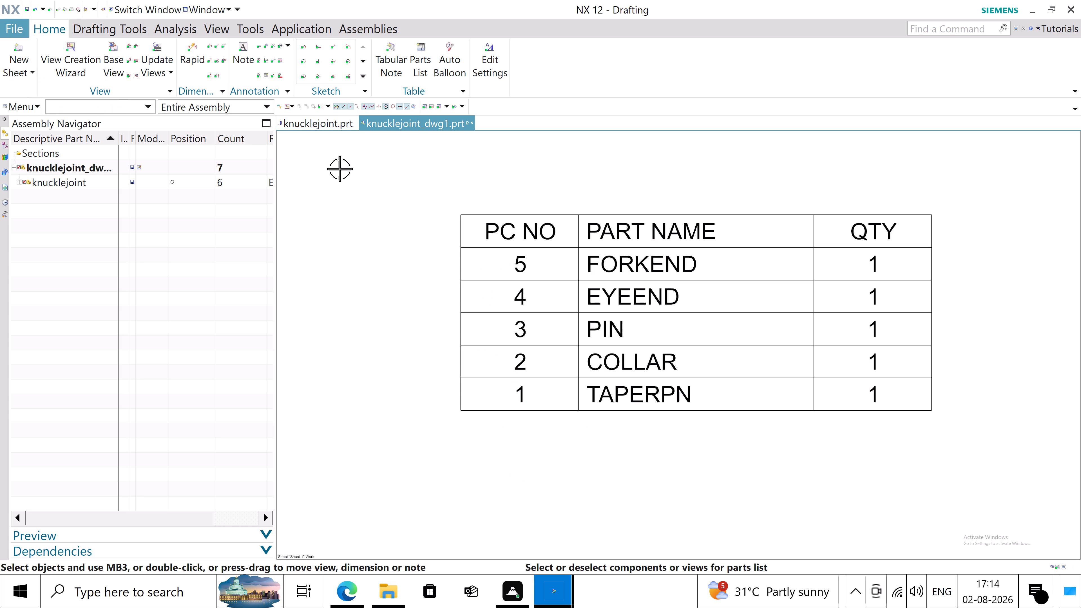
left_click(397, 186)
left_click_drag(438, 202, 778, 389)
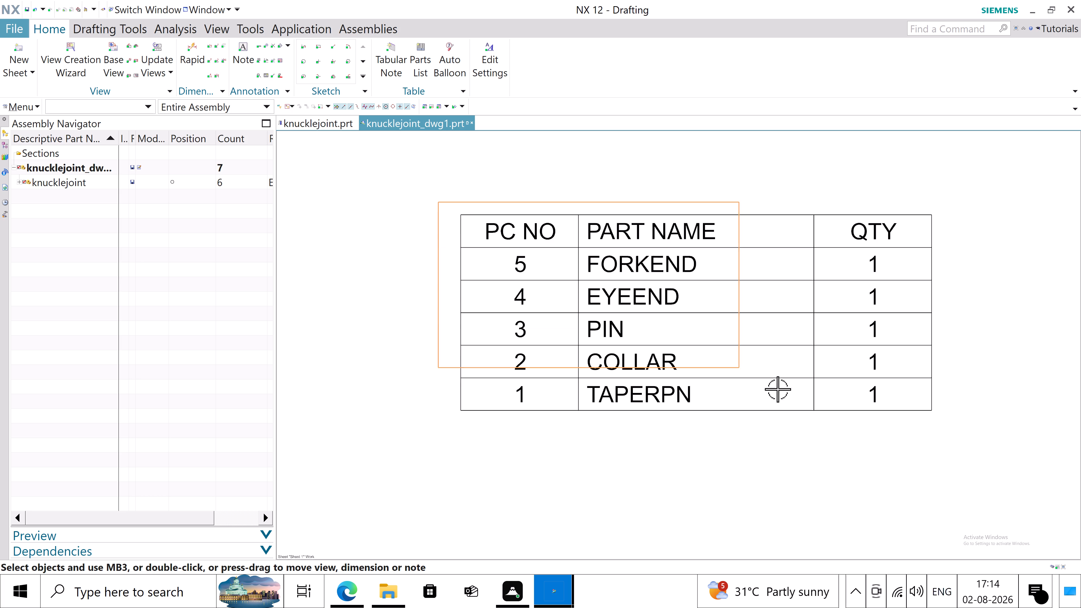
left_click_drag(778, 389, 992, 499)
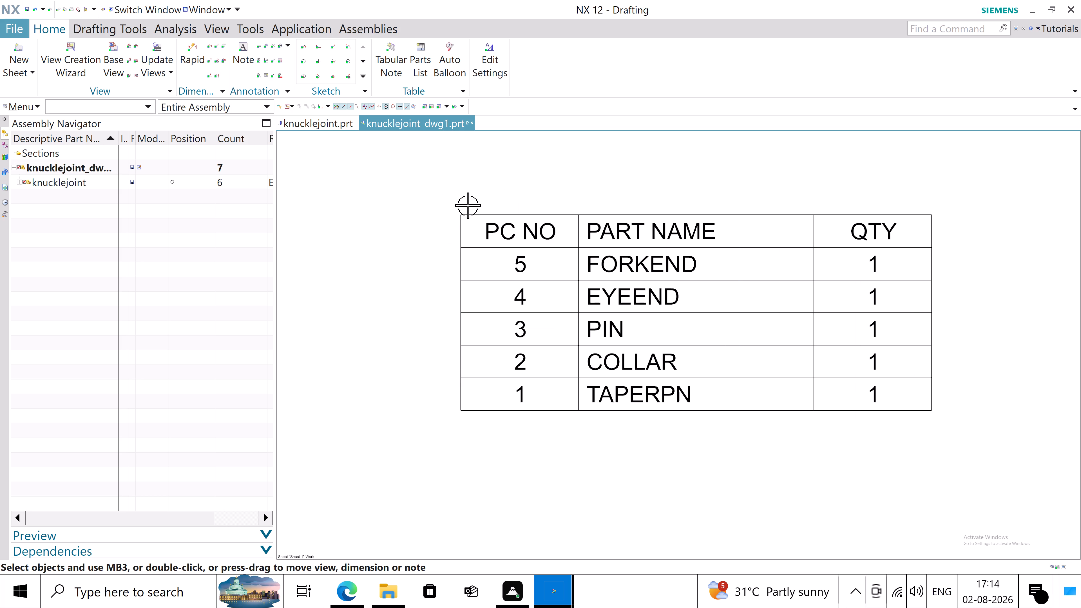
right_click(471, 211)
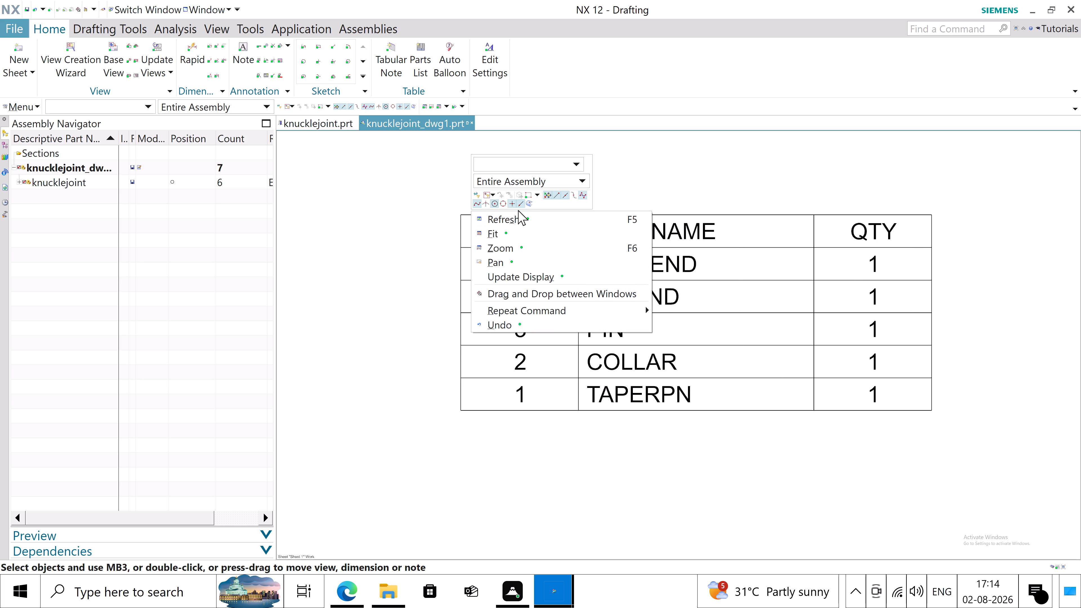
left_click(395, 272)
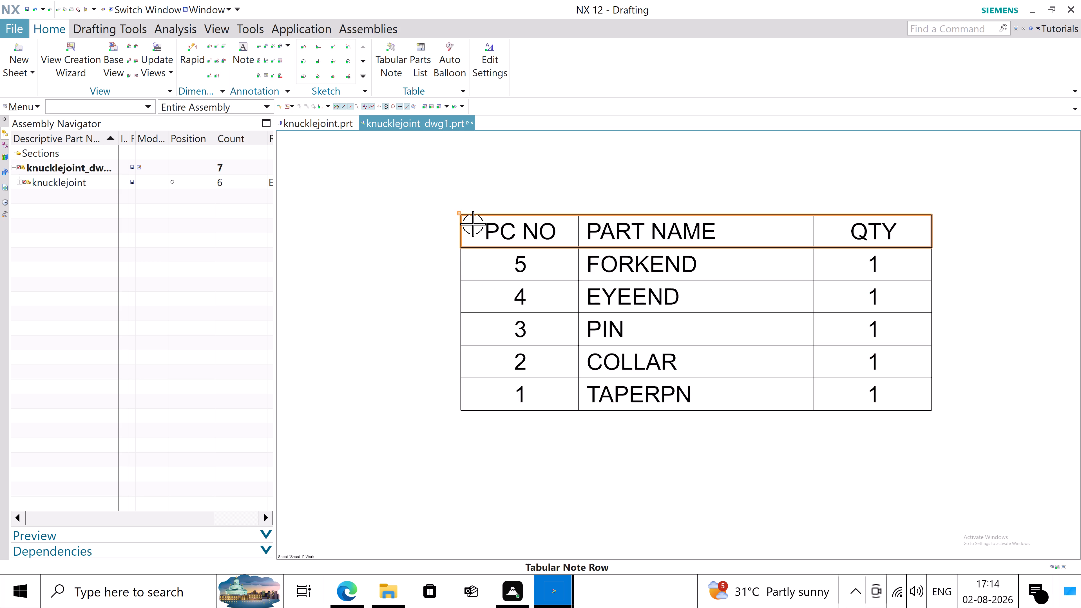
Set the grow direction of the whole parts list to Down in its parts list settings.
left_click_drag(439, 195, 917, 431)
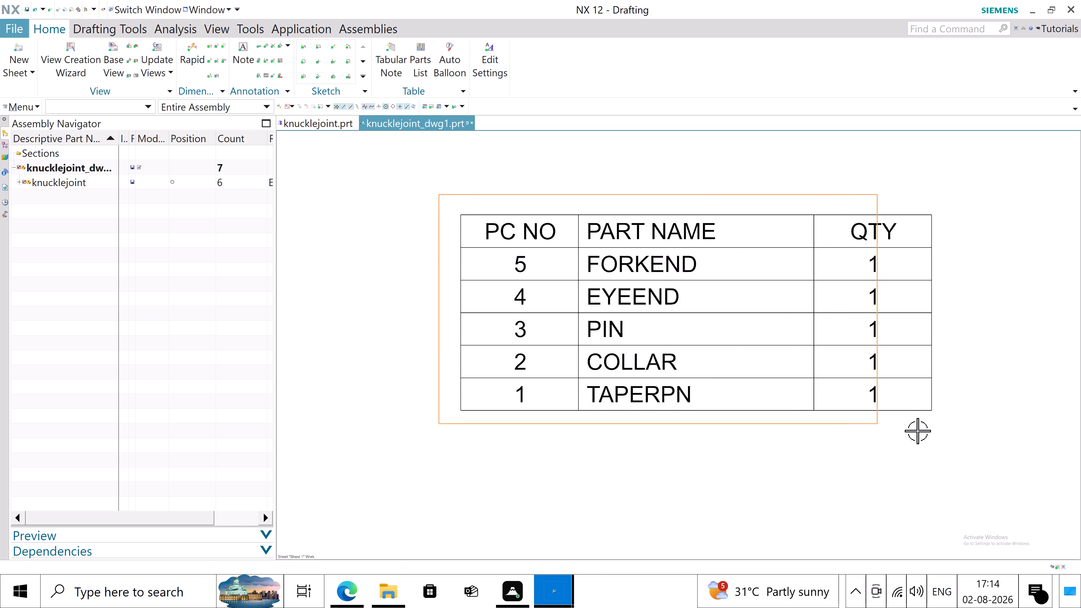
left_click_drag(917, 431, 992, 442)
right_click(642, 222)
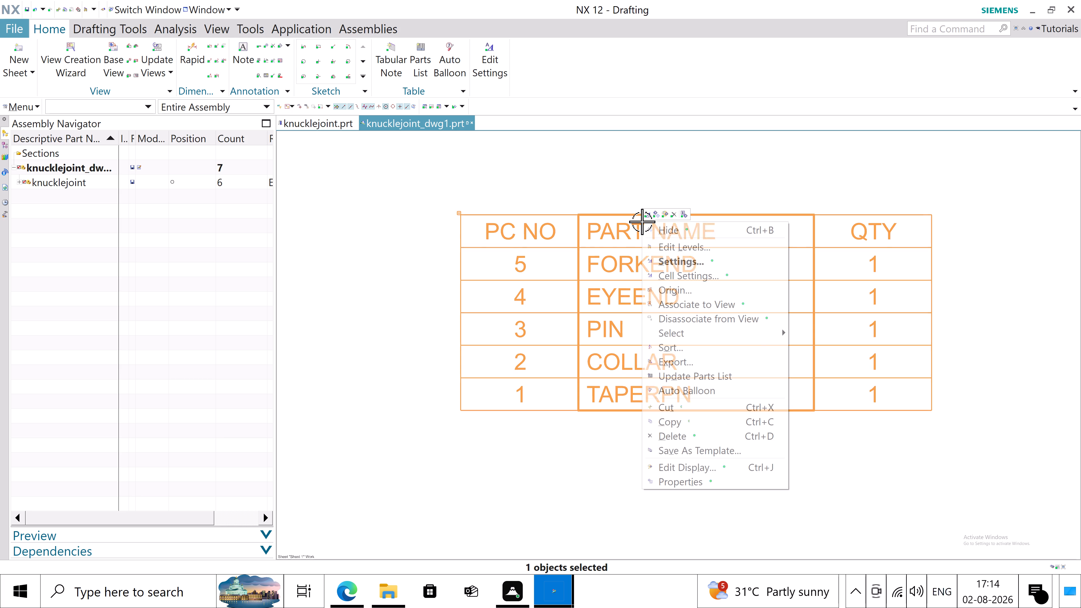
left_click(684, 262)
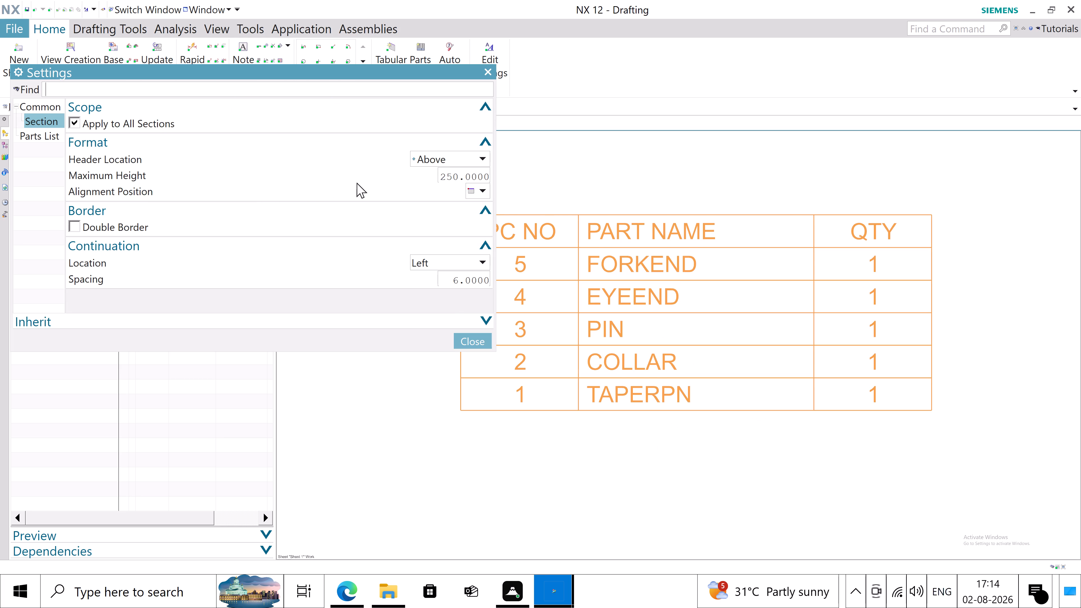
scroll(352, 213, "down", 2)
left_click(33, 133)
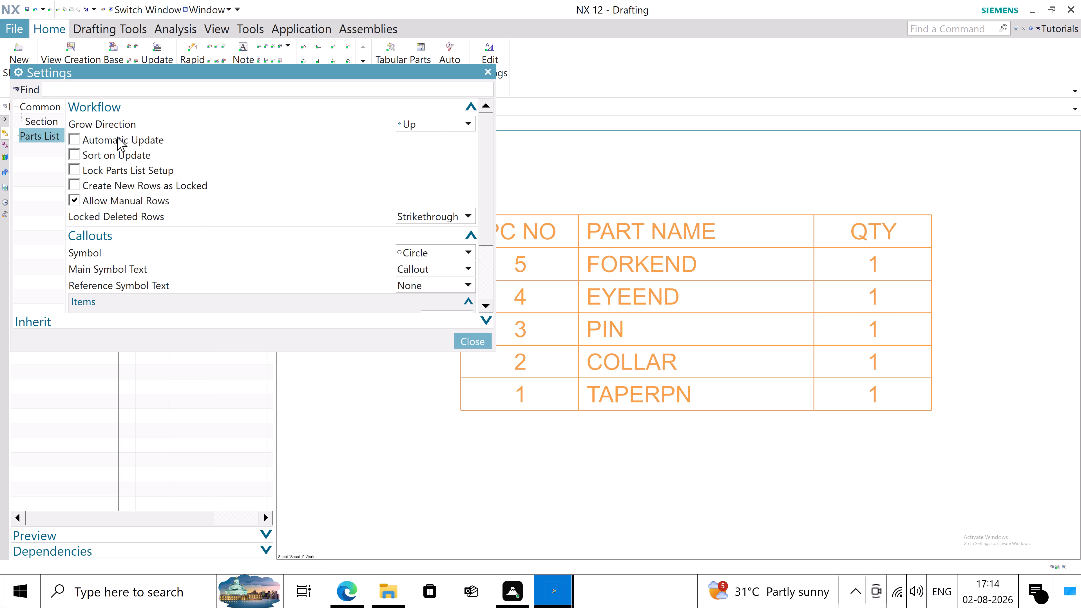
left_click(48, 120)
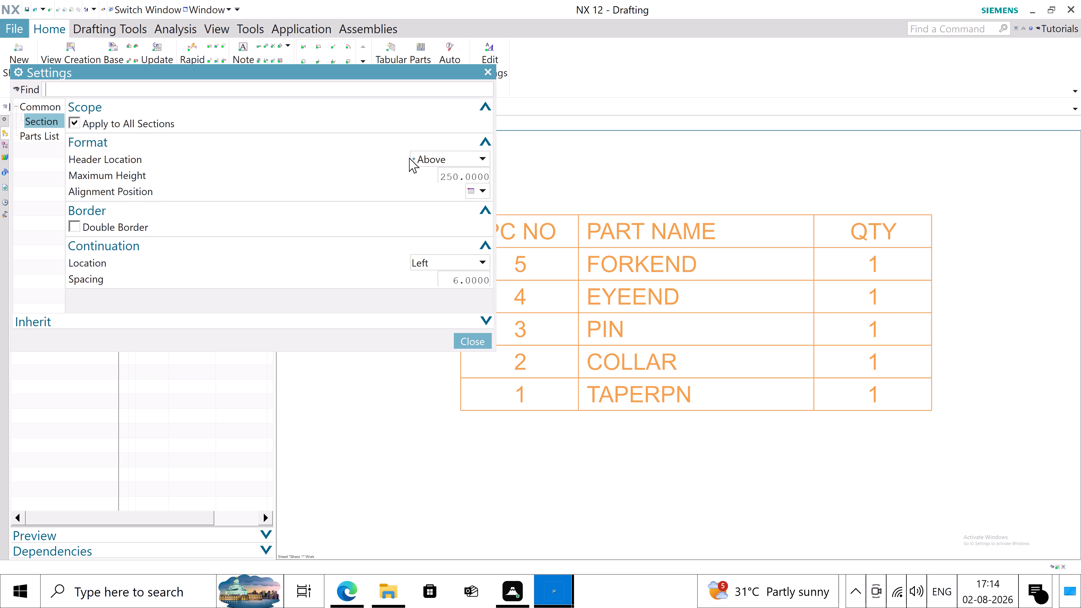
left_click(23, 131)
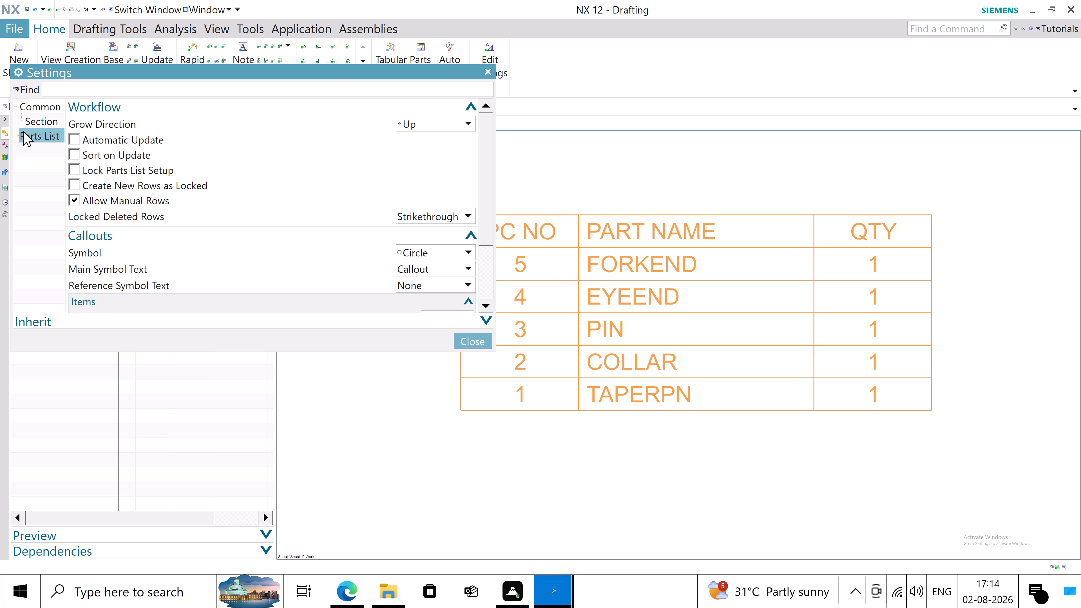
left_click(467, 122)
left_click(433, 158)
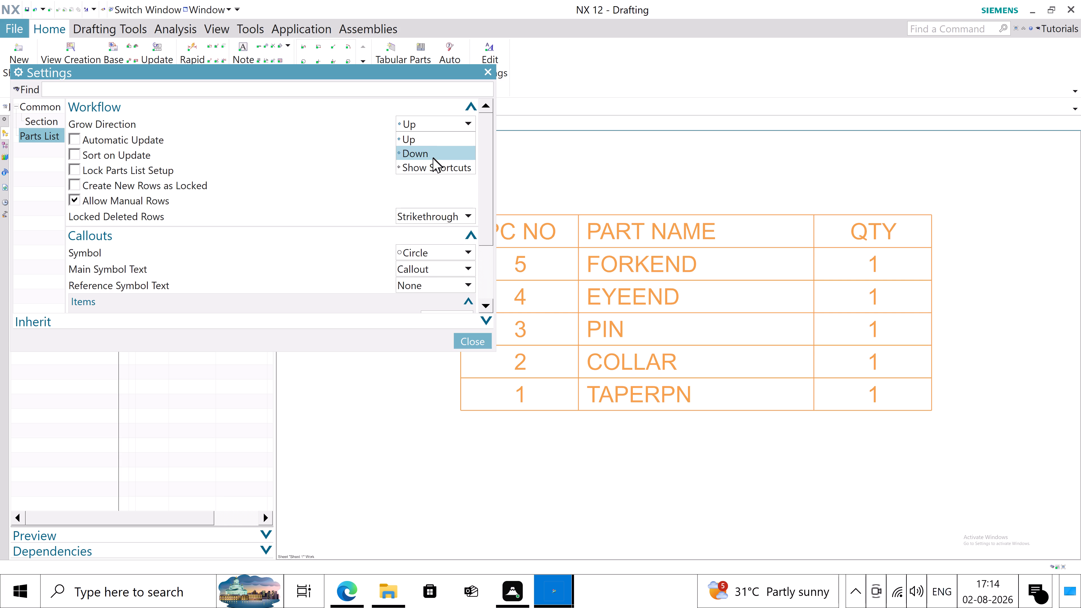
Finish the parts list settings edit and deselect the parts list.
left_click(468, 336)
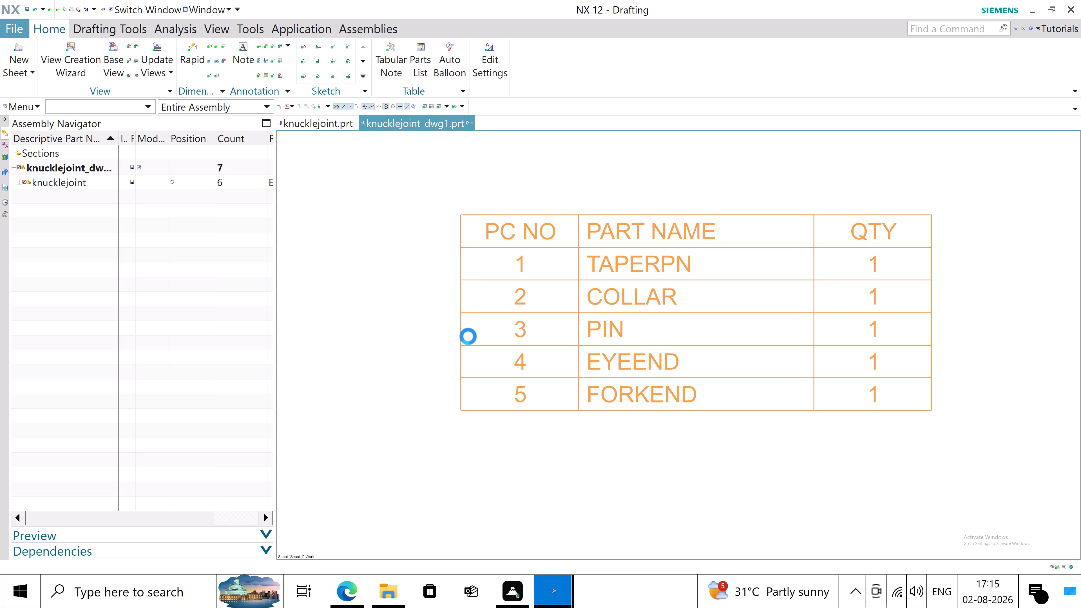
left_click(415, 366)
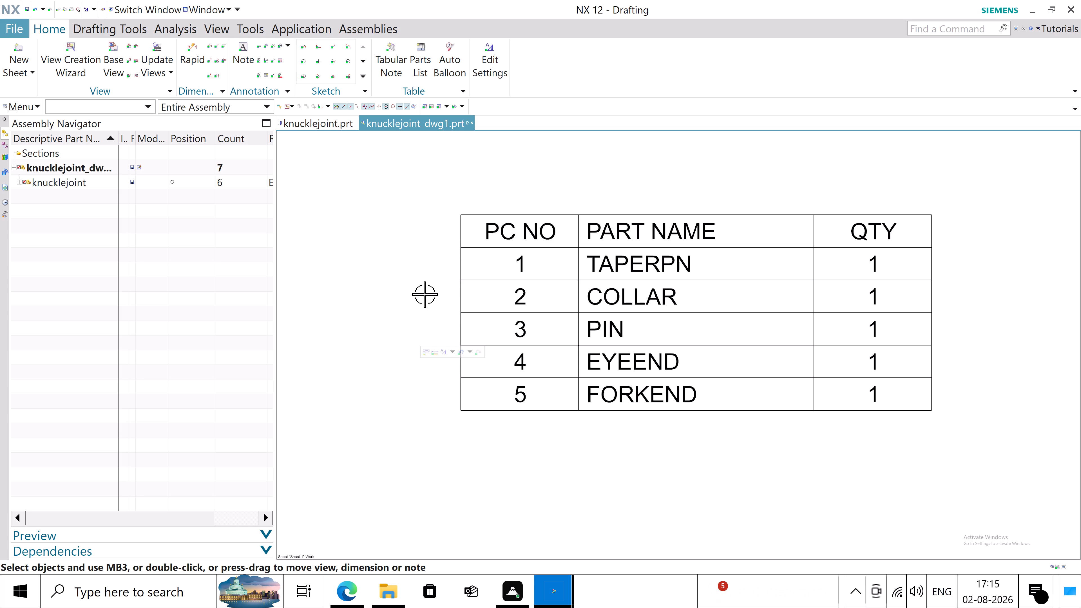
Auto-balloon the parts list in the Right@1 view.
scroll(685, 249, "down", 9)
scroll(707, 284, "down", 1)
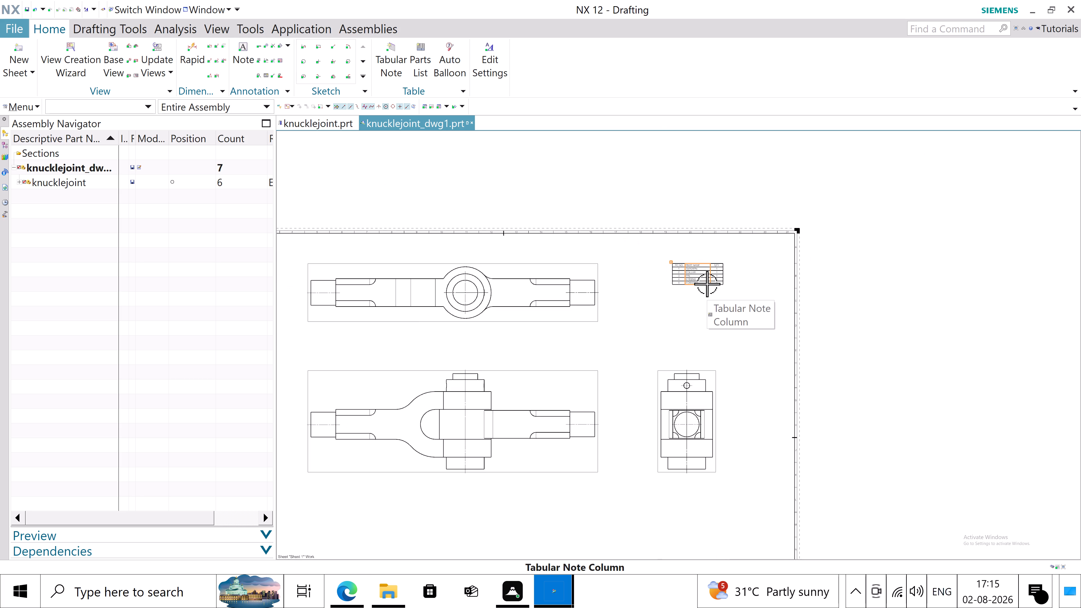
left_click(435, 56)
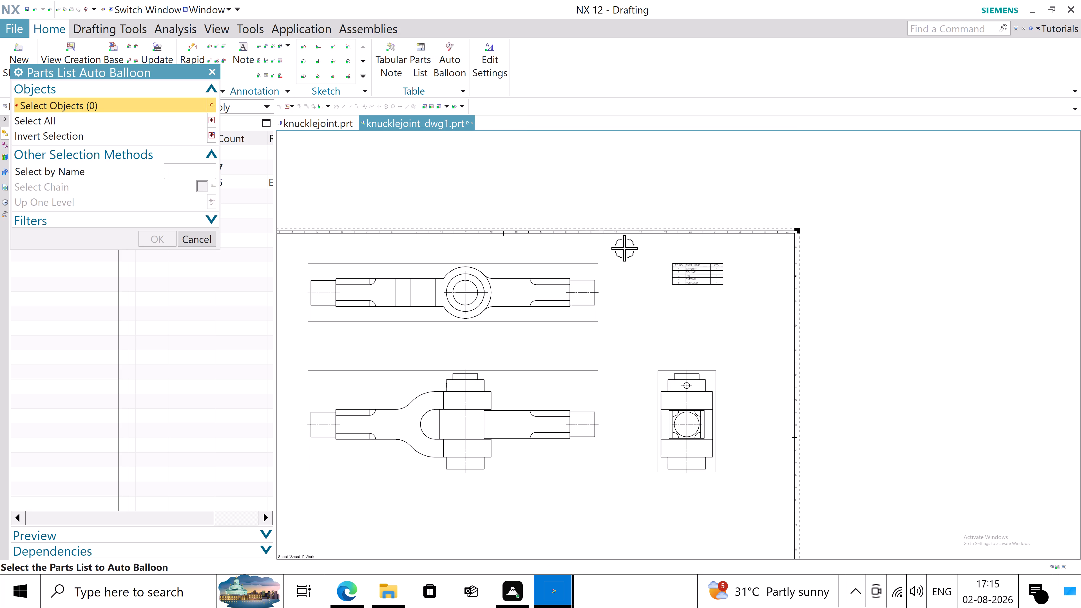
left_click_drag(648, 257, 777, 330)
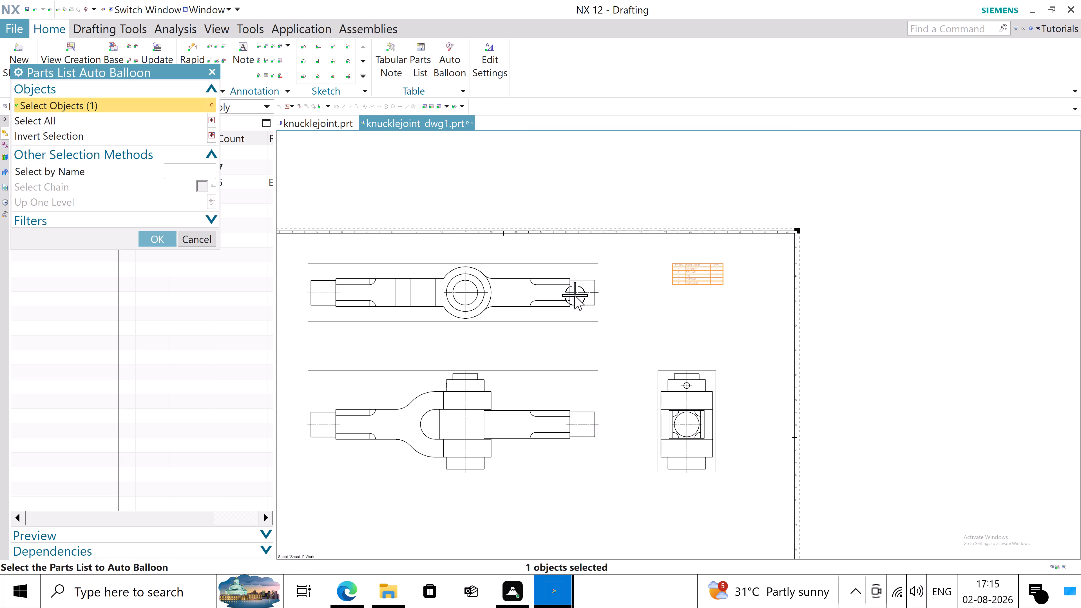
left_click(161, 236)
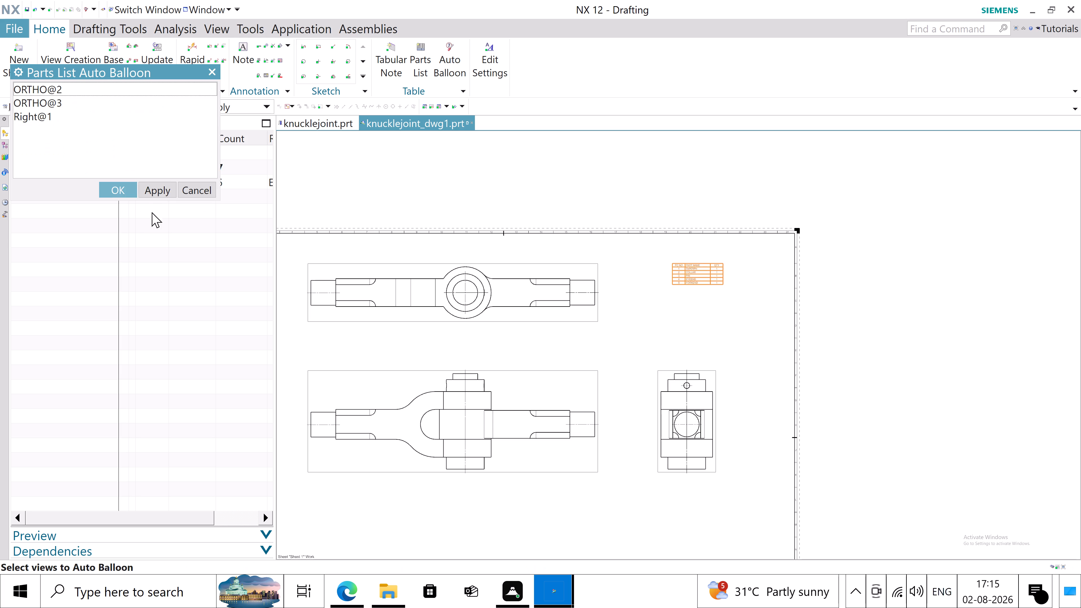
left_click(42, 114)
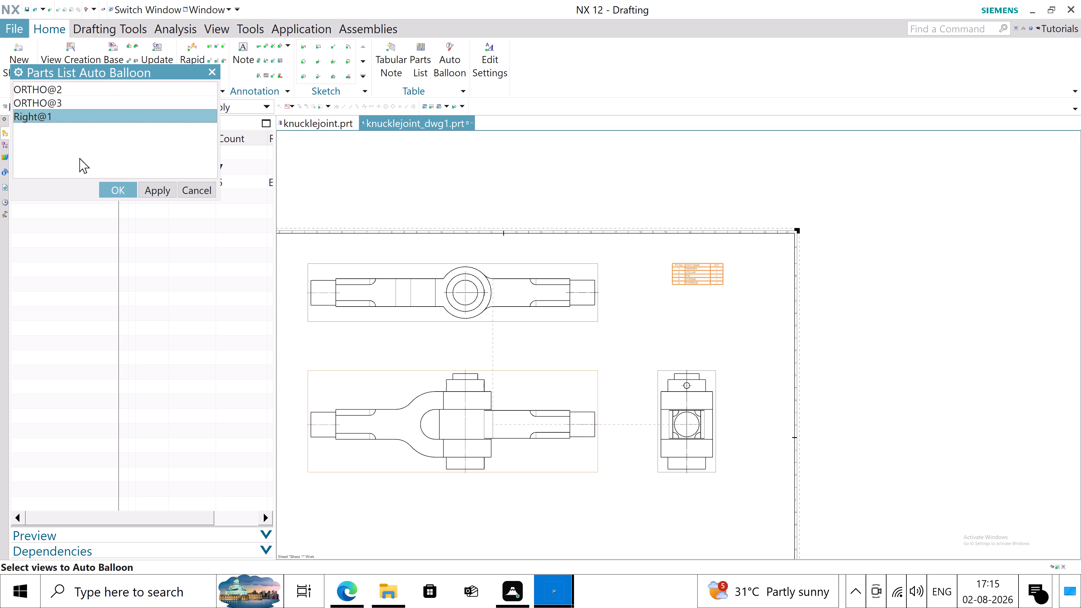
left_click(119, 188)
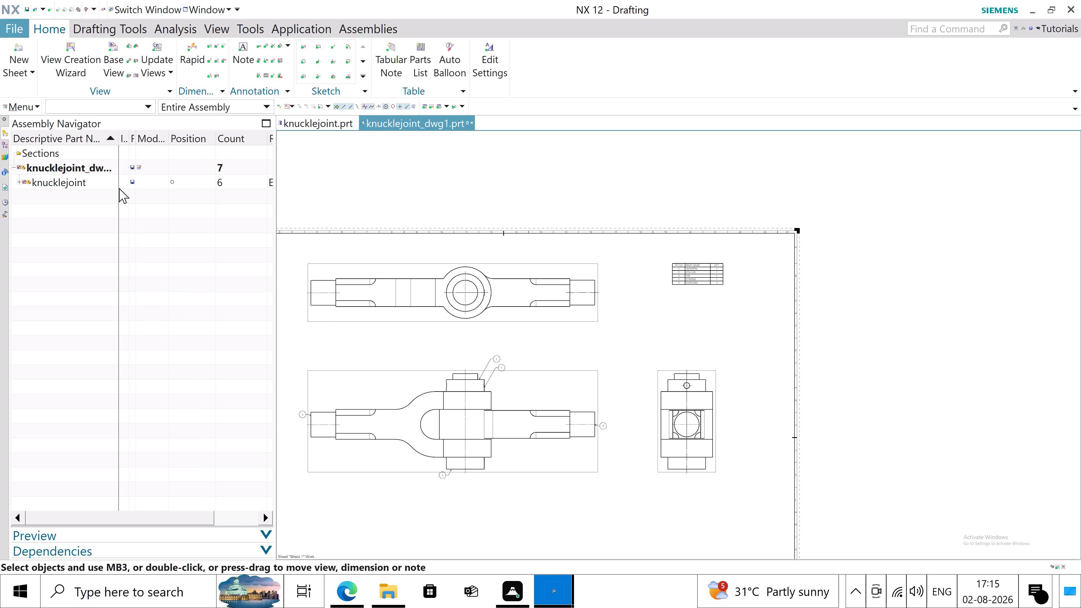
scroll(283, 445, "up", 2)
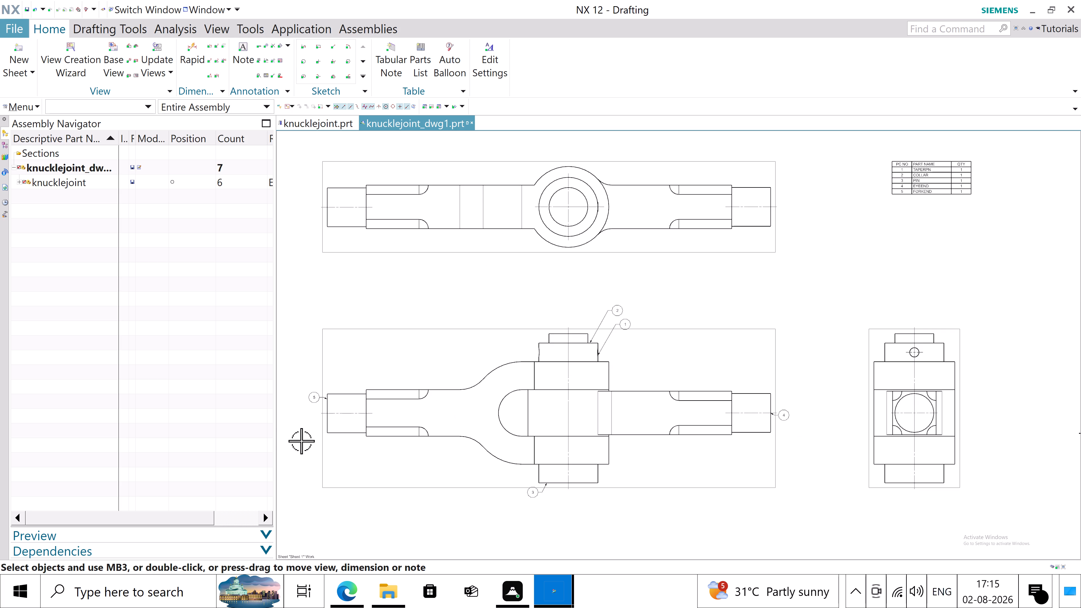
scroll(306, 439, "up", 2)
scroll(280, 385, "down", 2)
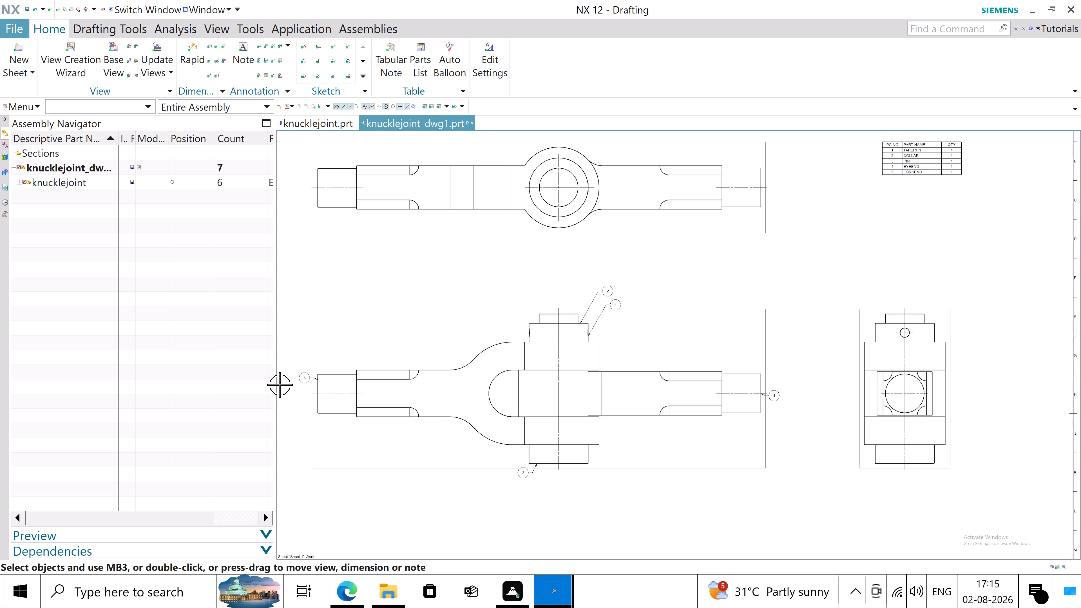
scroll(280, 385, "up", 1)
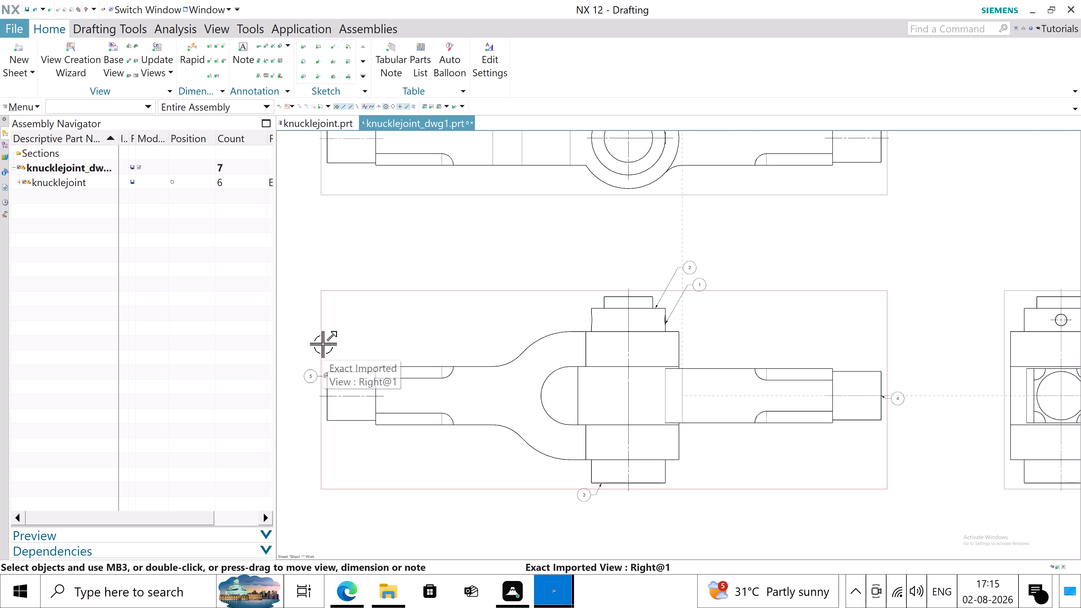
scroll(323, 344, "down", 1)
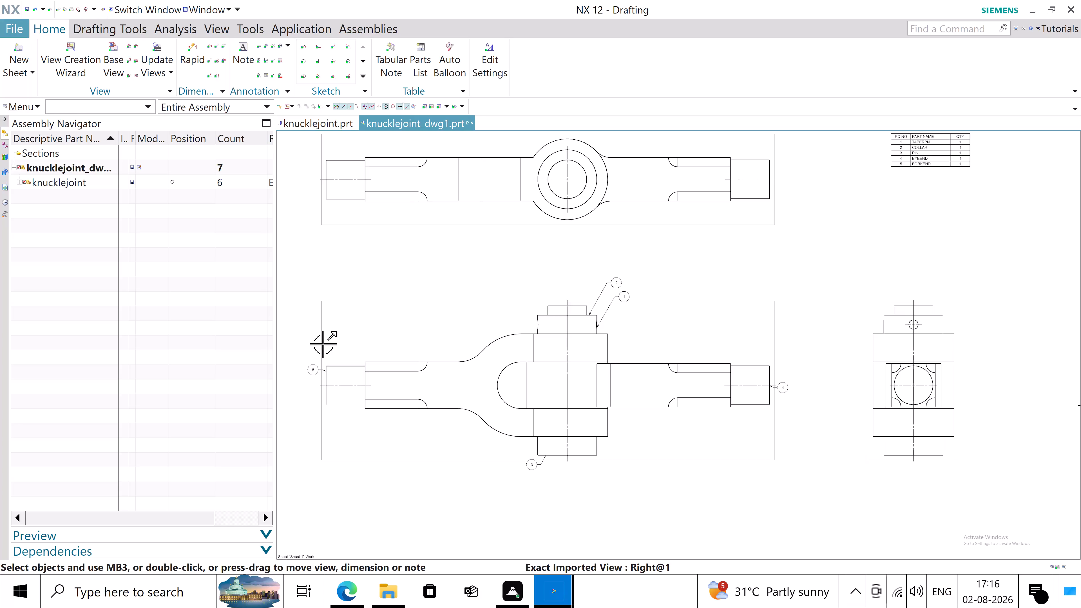
Save the drawing as knucklejoint_dwg1.prt in the knucklejoint folder.
key("ctrl+s")
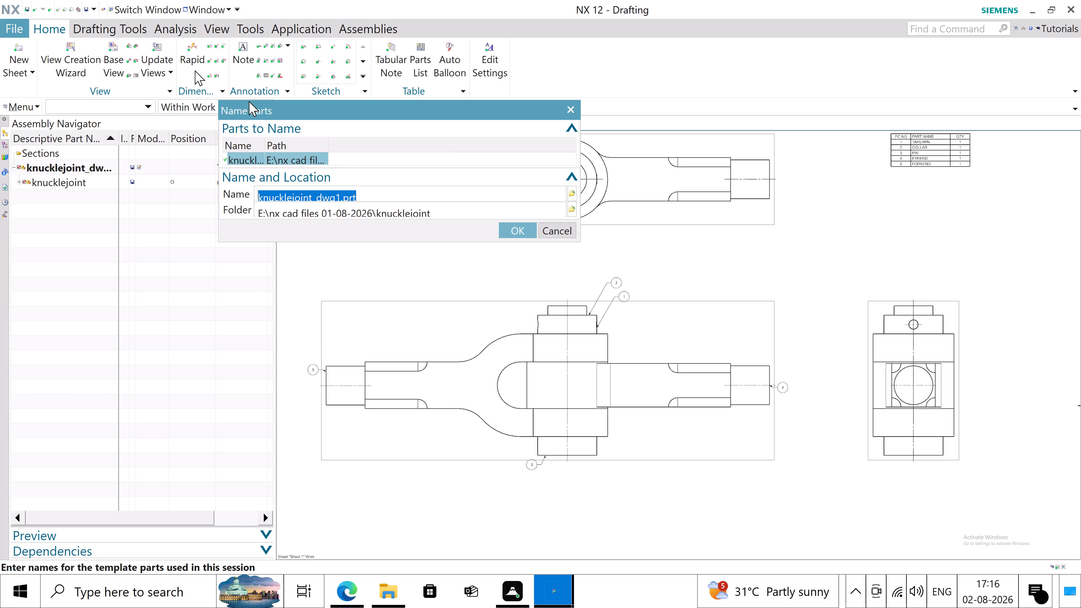
left_click(507, 231)
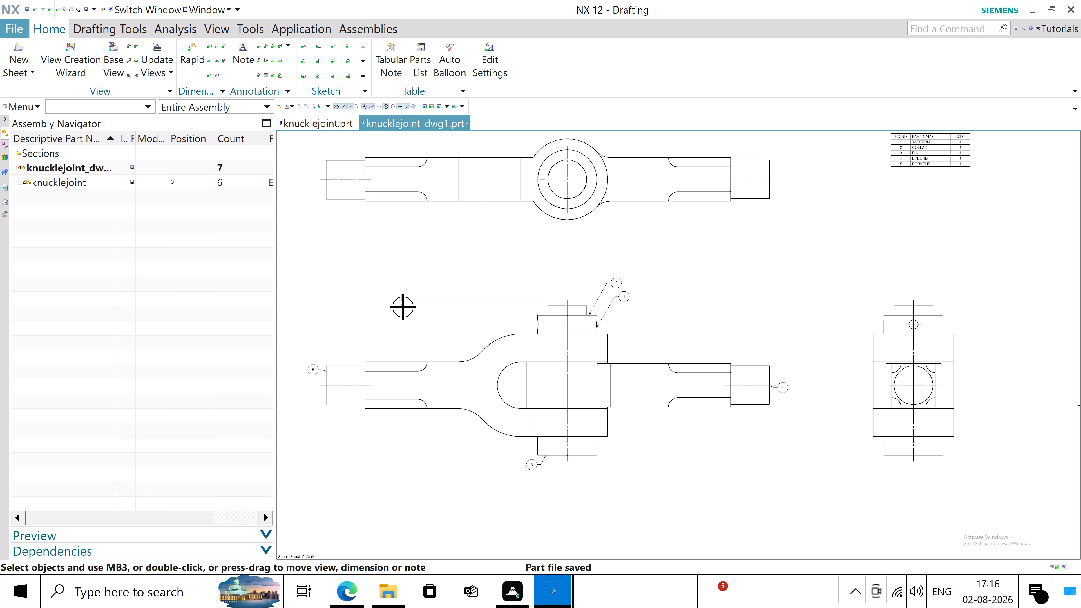
Plot Sheet 1 A0 to a JPEG file named draftingfileknucklejoint in the wheelsupportassembly folder.
key("ctrl+p")
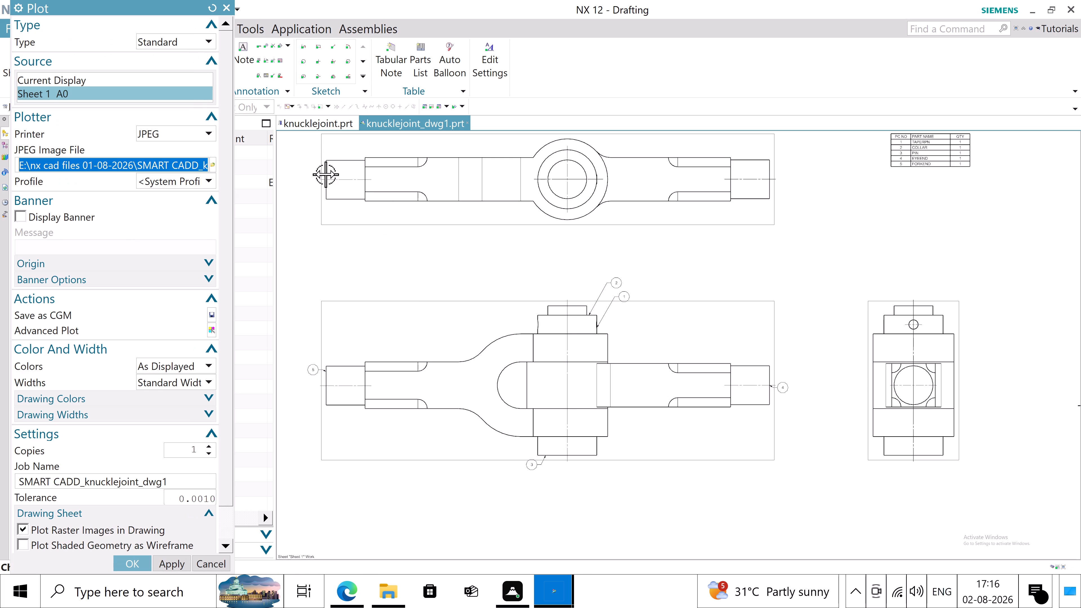
left_click(209, 167)
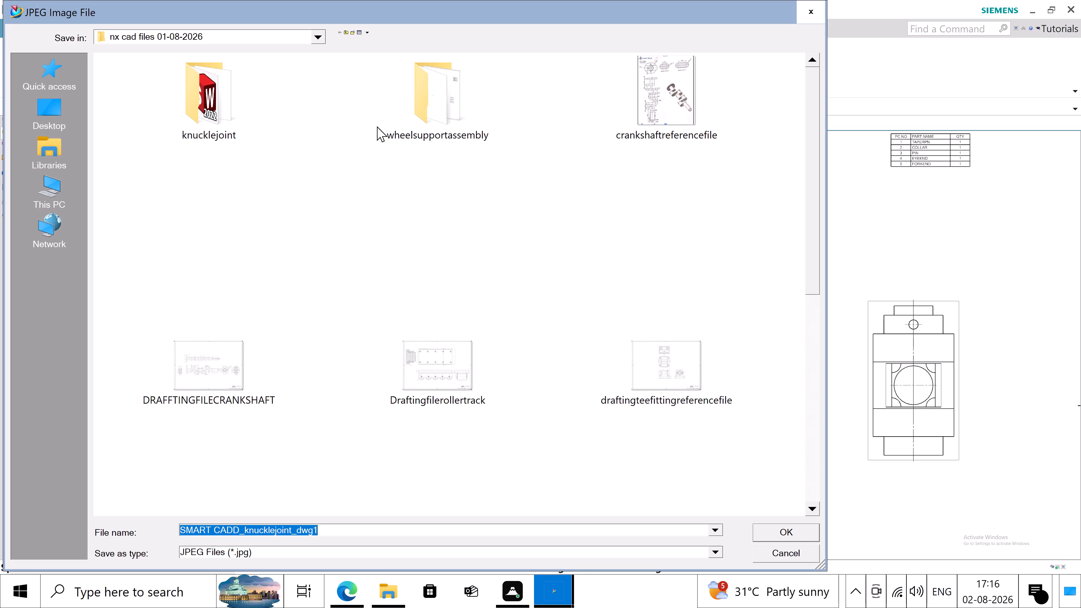
double_click(443, 117)
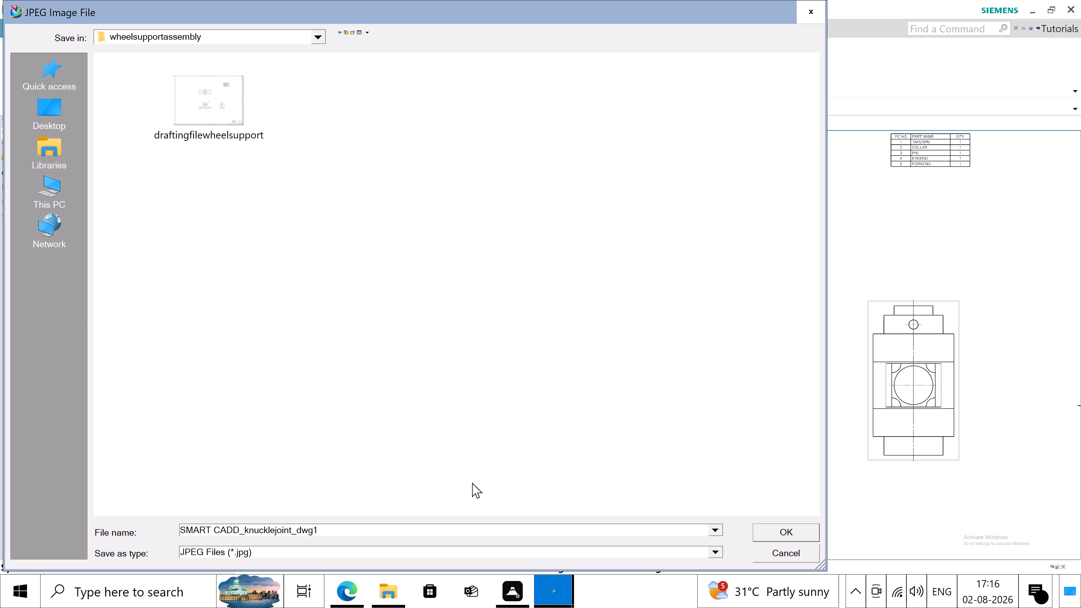
left_click(377, 535)
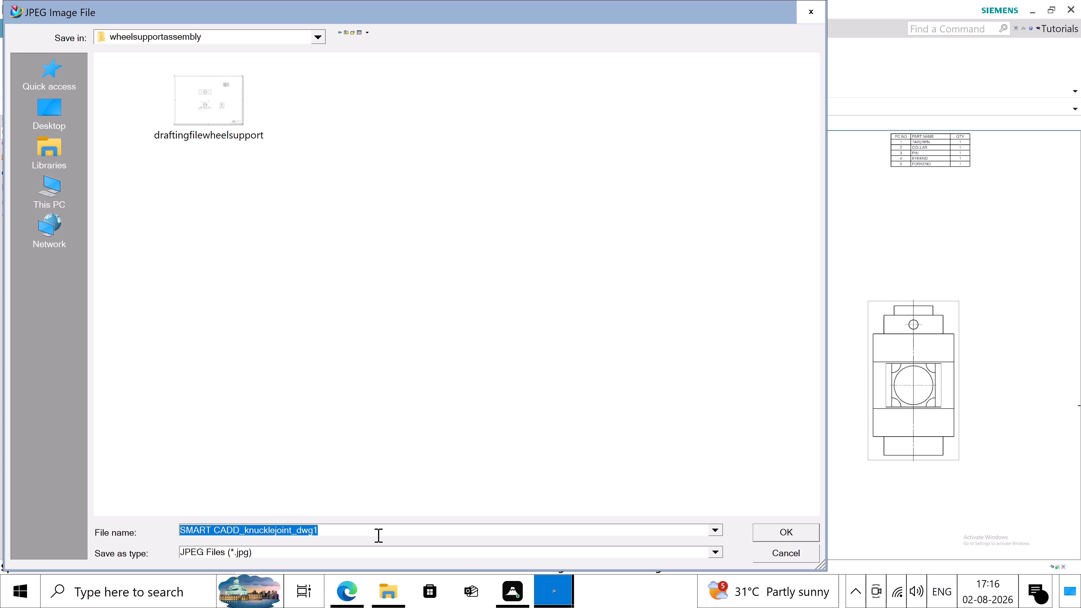
left_click(215, 108)
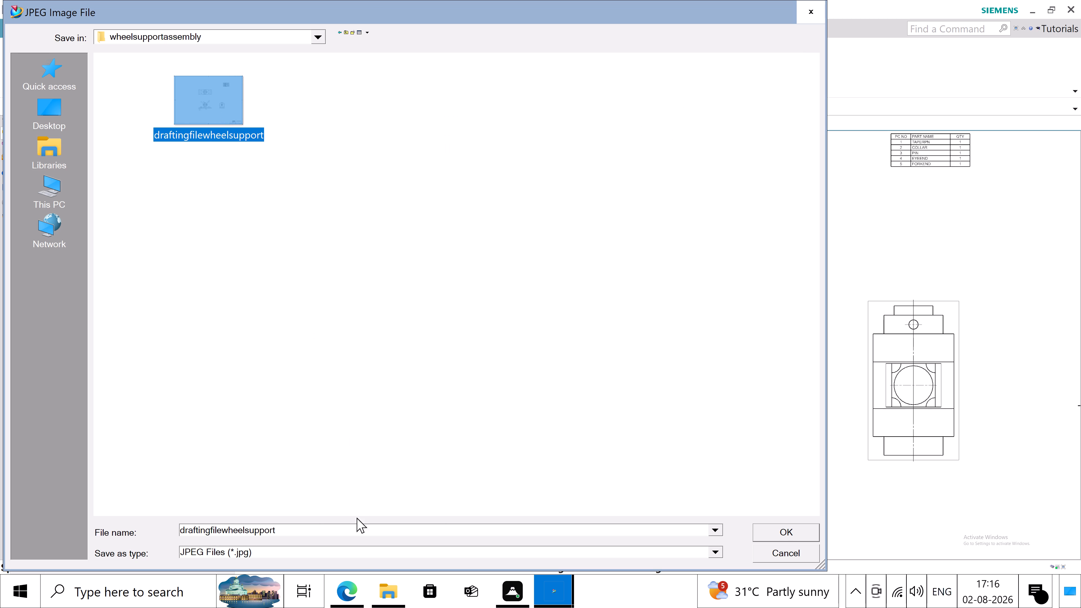
left_click(305, 526)
left_click(295, 531)
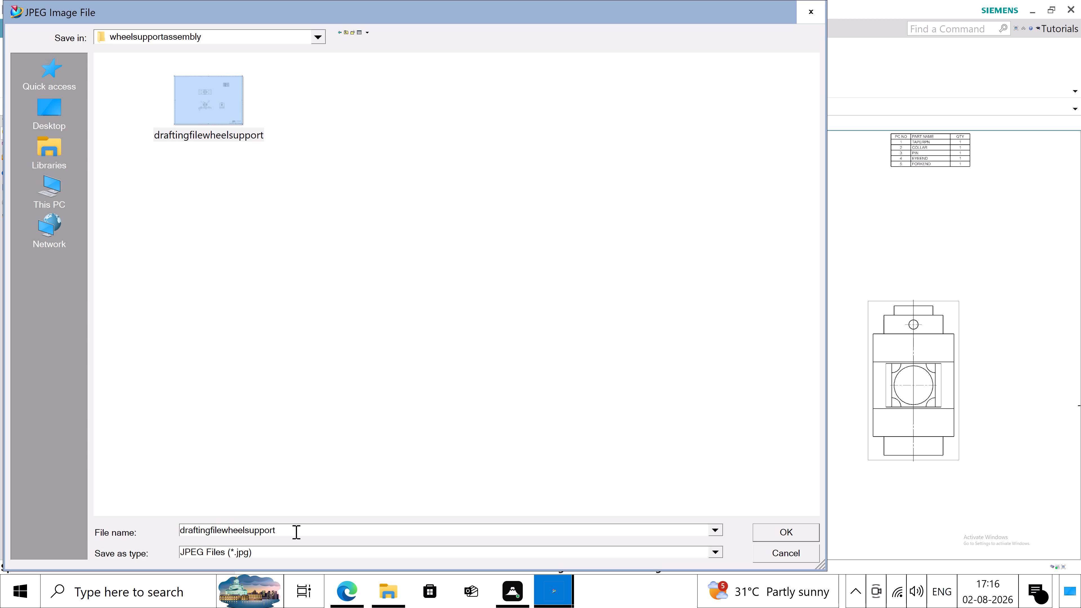
key("BackSpace")
key("BackSpace")
key("BackSpace")
key("BackSpace")
key("BackSpace")
key("BackSpace")
key("BackSpace")
key("BackSpace")
key("BackSpace")
key("BackSpace")
key("BackSpace")
key("BackSpace")
key("BackSpace")
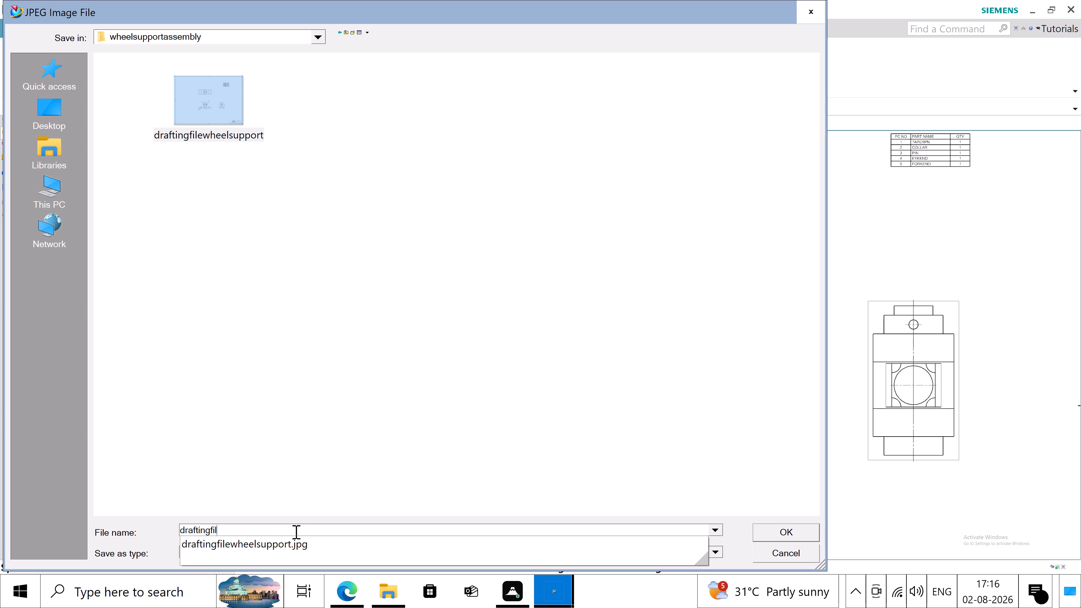
key("e")
type("ku")
key("BackSpace")
type("nuckle")
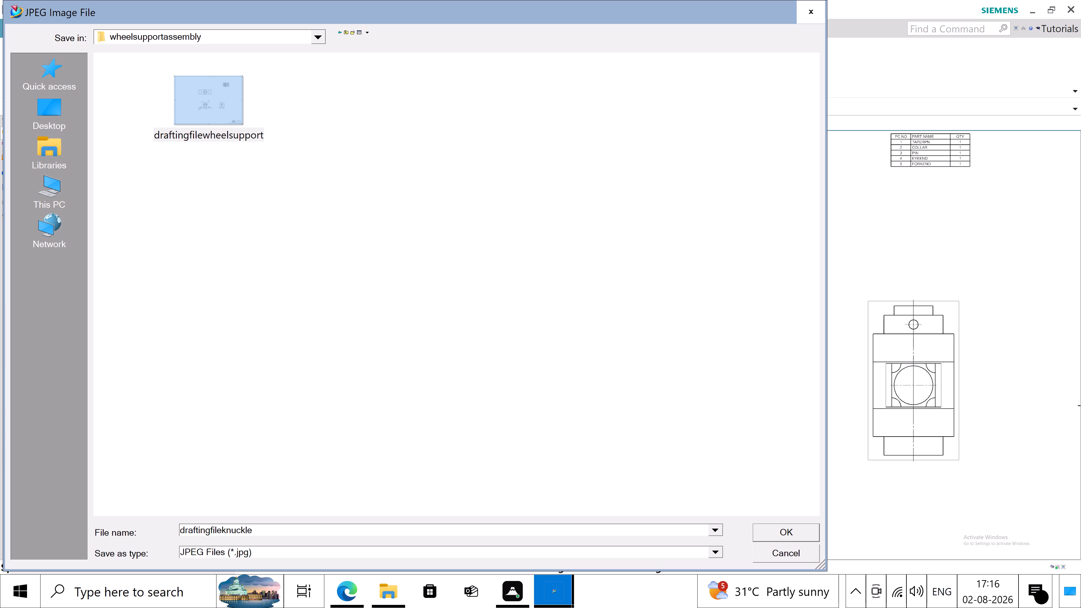
type("joi n")
key("BackSpace")
key("BackSpace")
type("nt")
left_click(772, 534)
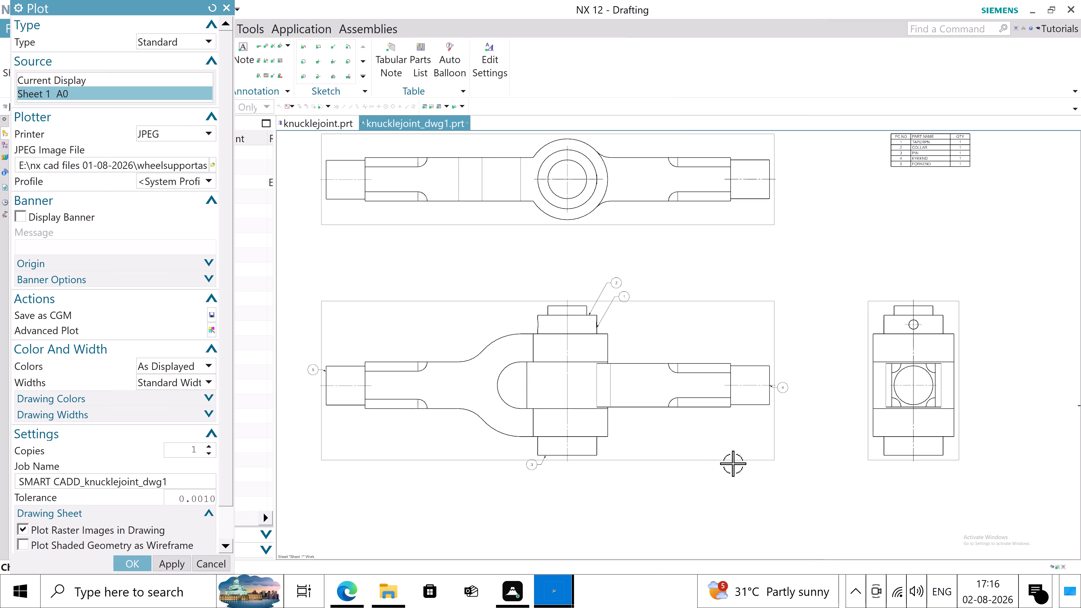
left_click(126, 563)
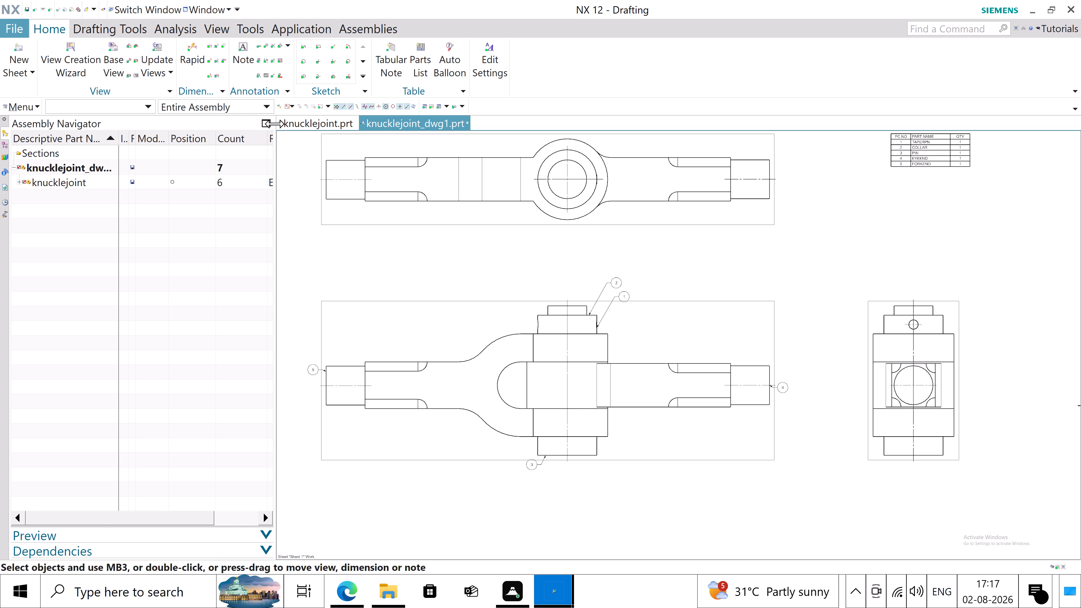
Narrow the Assembly Navigator to give the drawing sheet more room.
left_click_drag(275, 123, 166, 151)
scroll(409, 342, "down", 2)
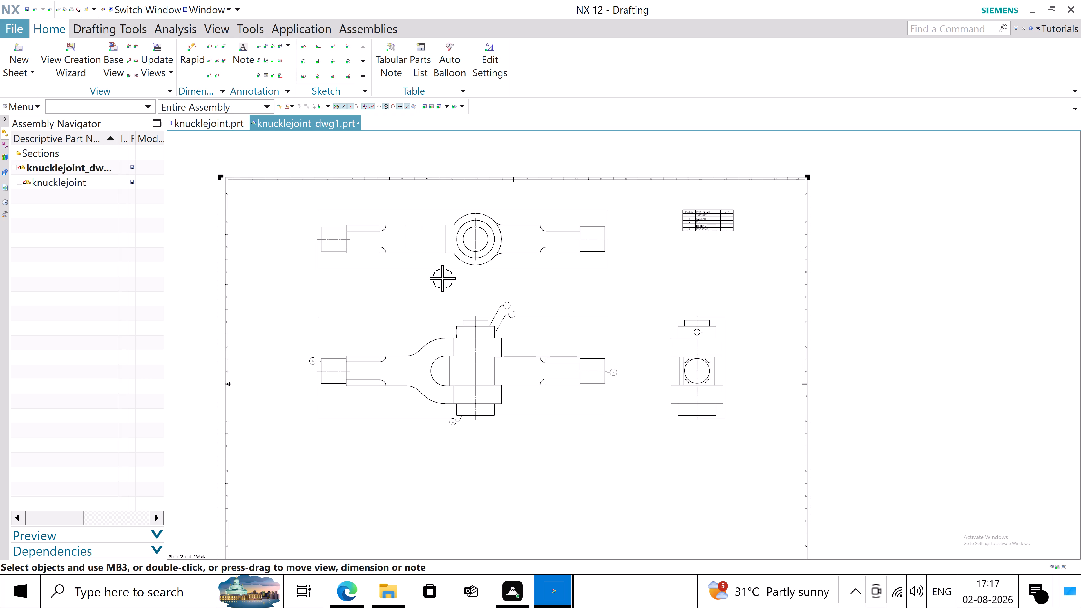
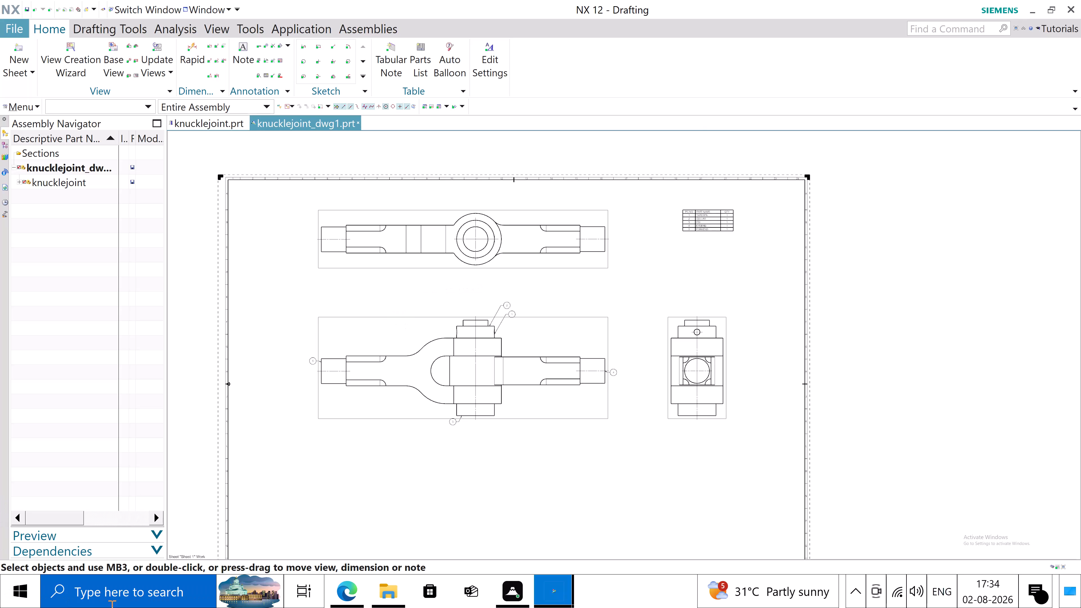
Synchronize the computer's clock with the time server in the Windows date and time settings, and return to the NX drawing.
left_click(129, 602)
type("date")
left_click(180, 138)
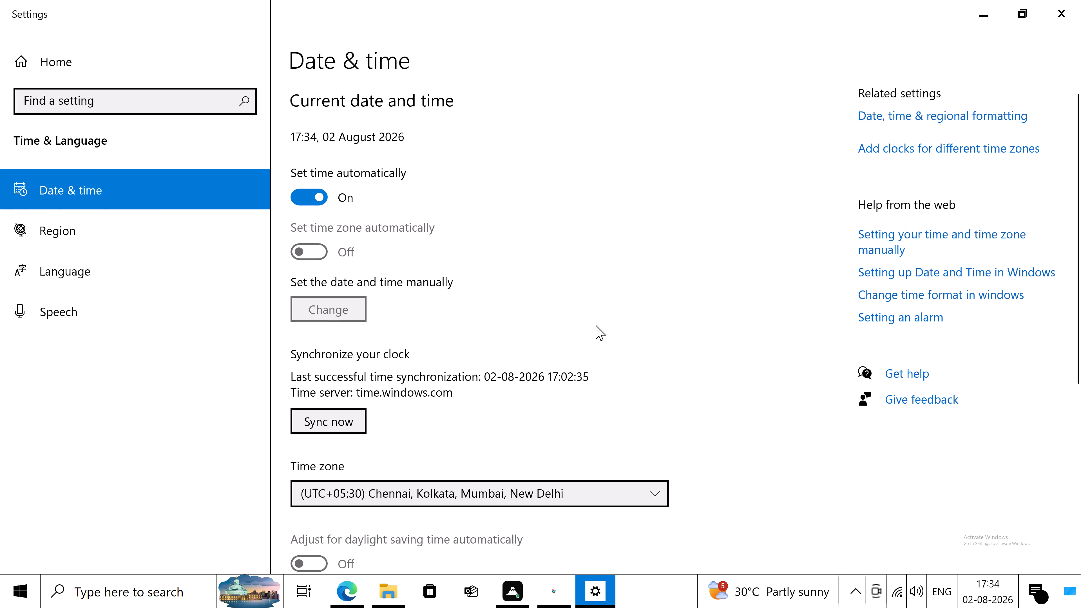
left_click(343, 423)
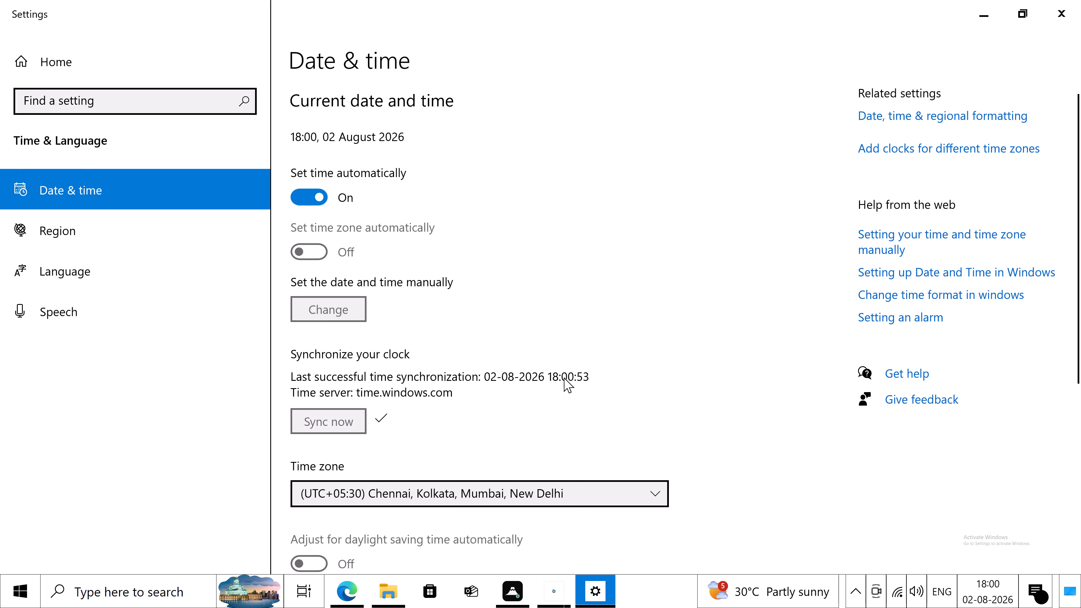
left_click(1070, 8)
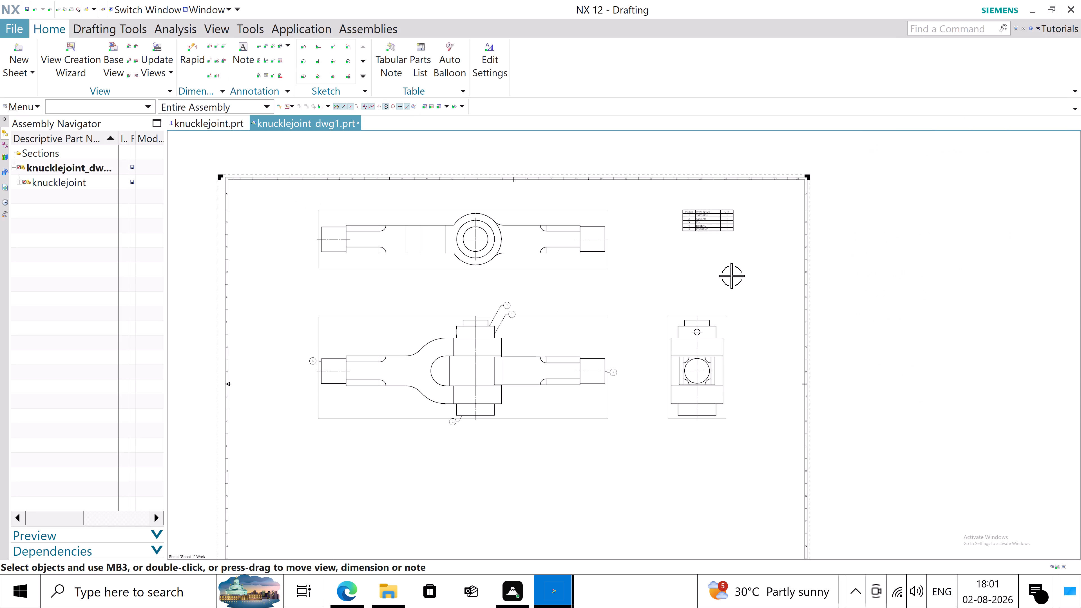
left_click(726, 281)
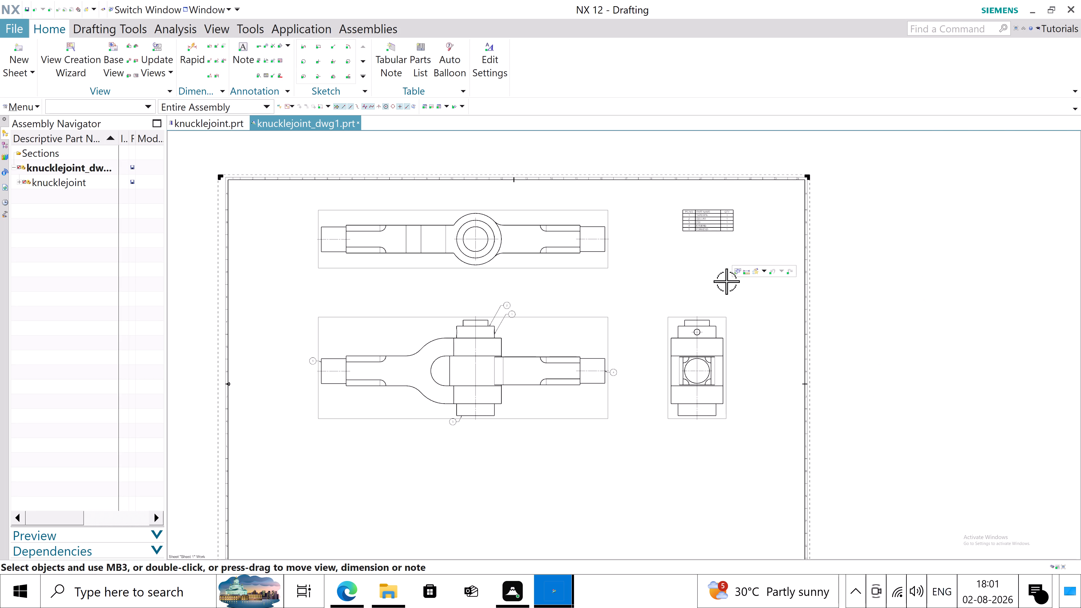
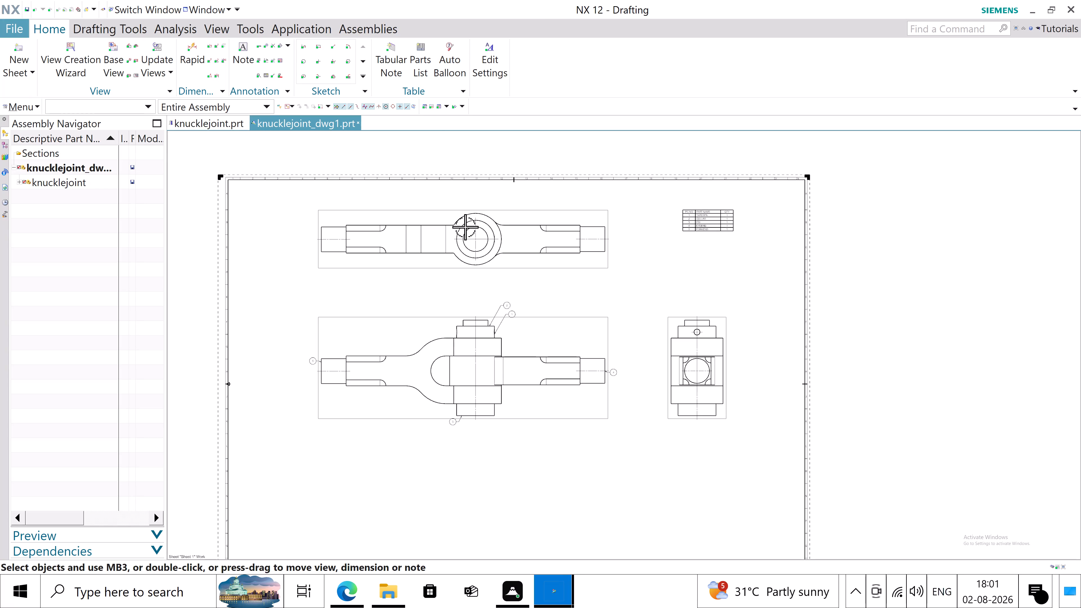
Add a radial Rapid Dimension to the outermost arc of the knuckle boss in the upper view.
scroll(481, 269, "up", 2)
scroll(473, 279, "down", 3)
scroll(494, 207, "up", 3)
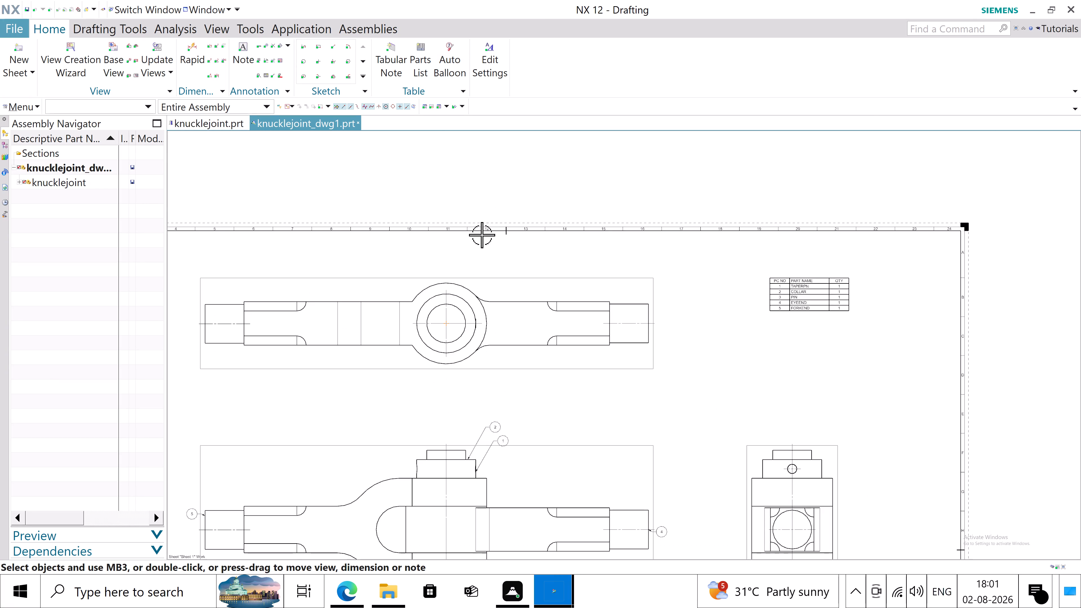
scroll(457, 289, "up", 3)
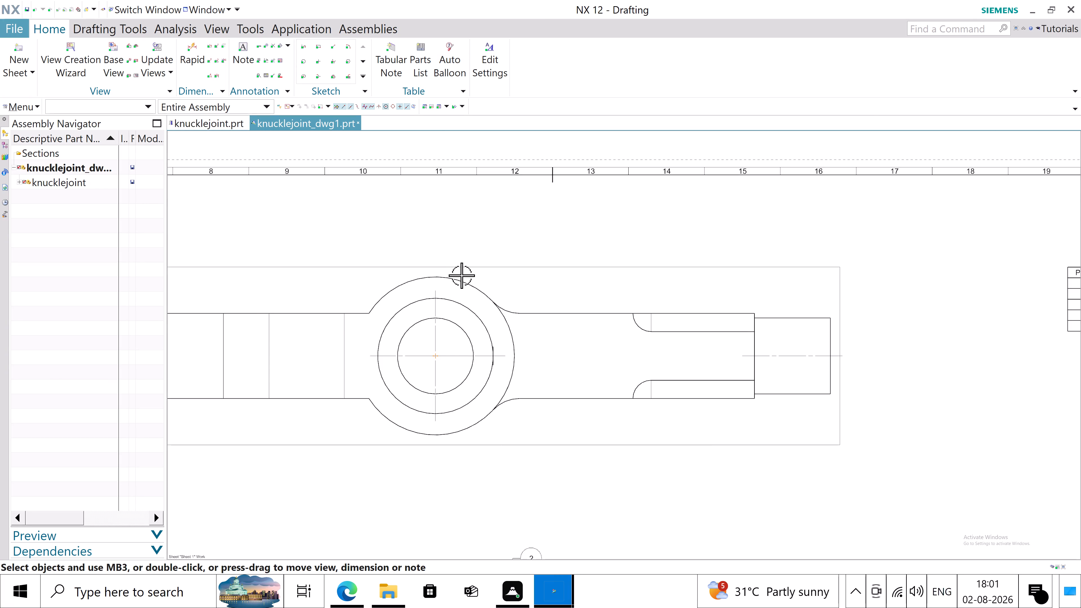
left_click(190, 62)
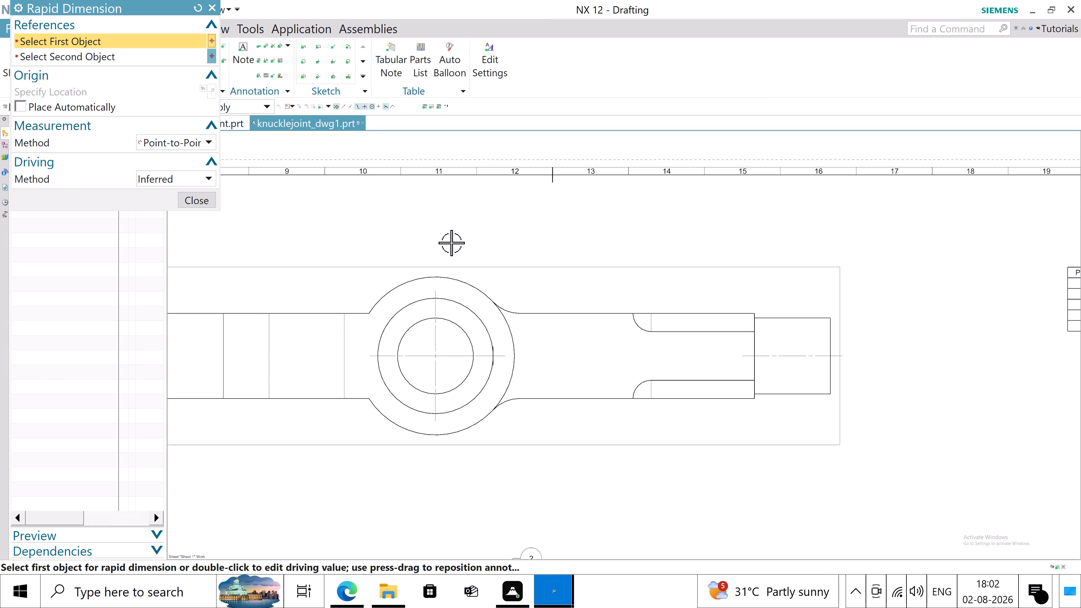
left_click(470, 286)
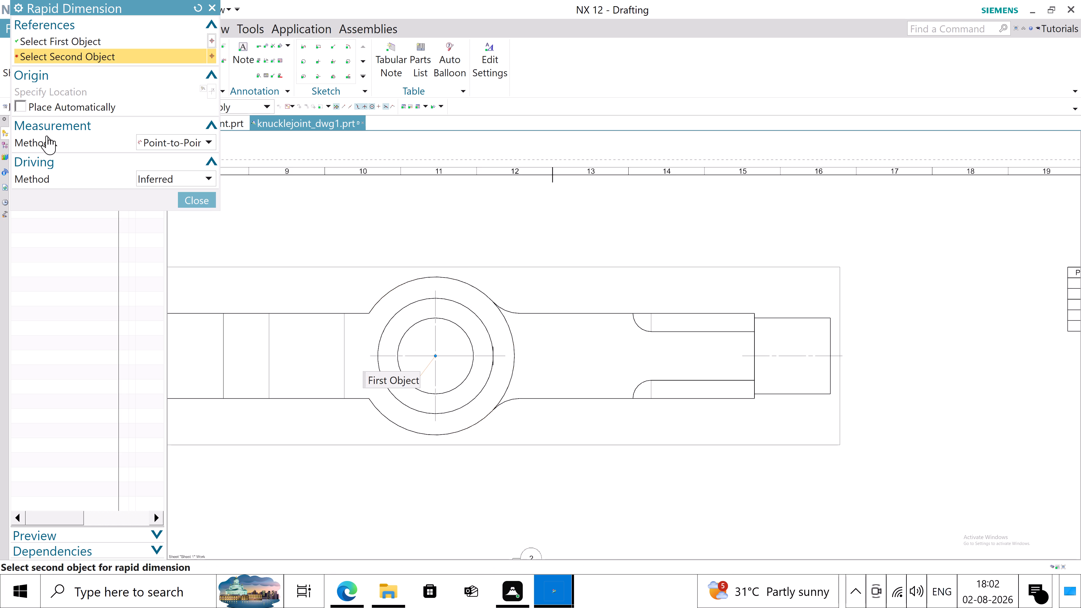
left_click(147, 146)
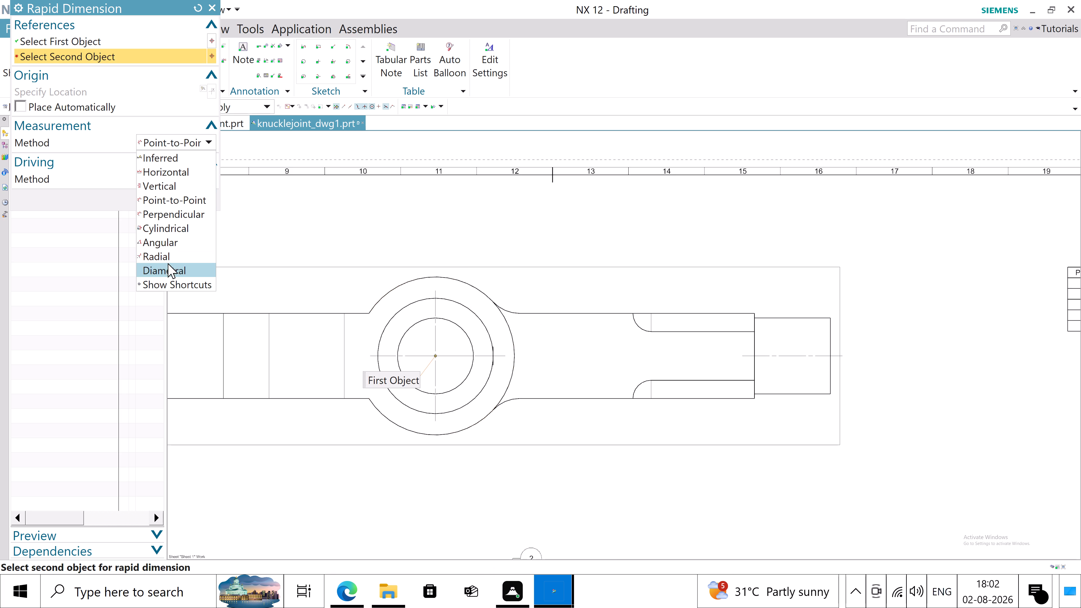
left_click(171, 254)
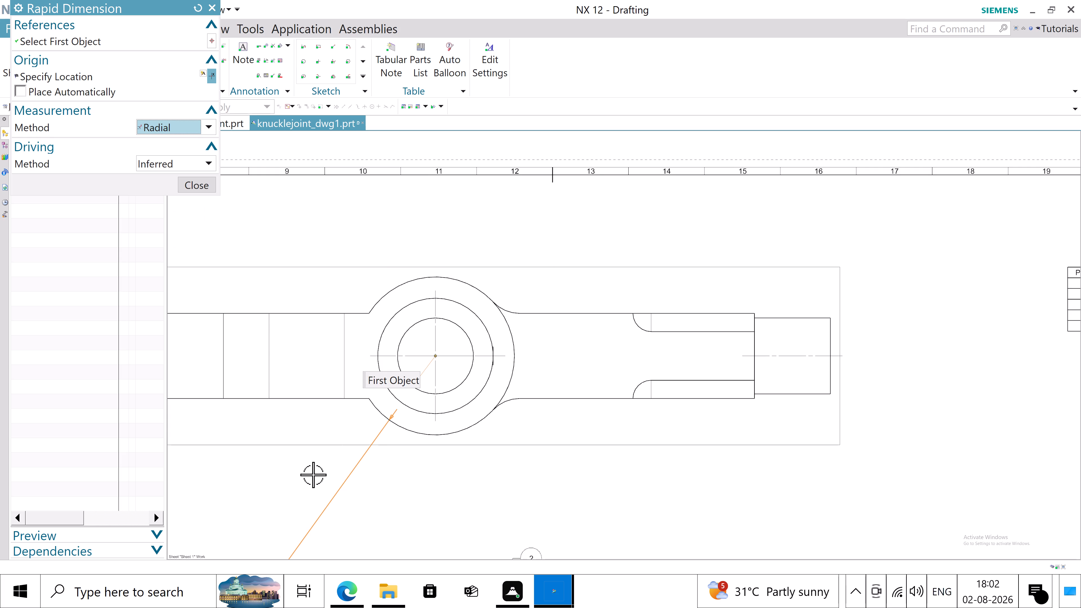
left_click(198, 184)
left_click(193, 49)
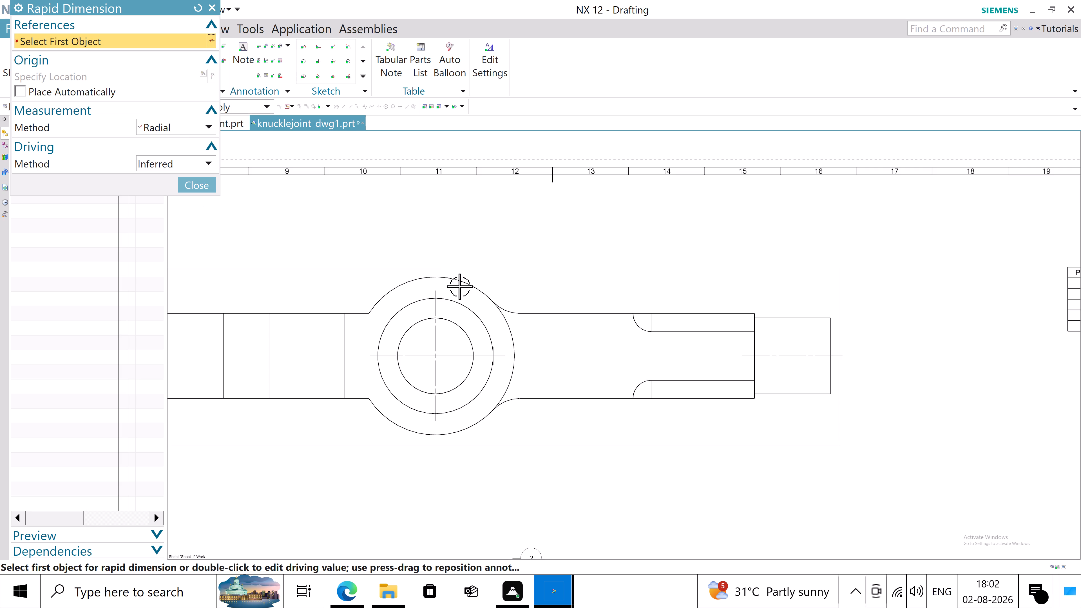
left_click(467, 284)
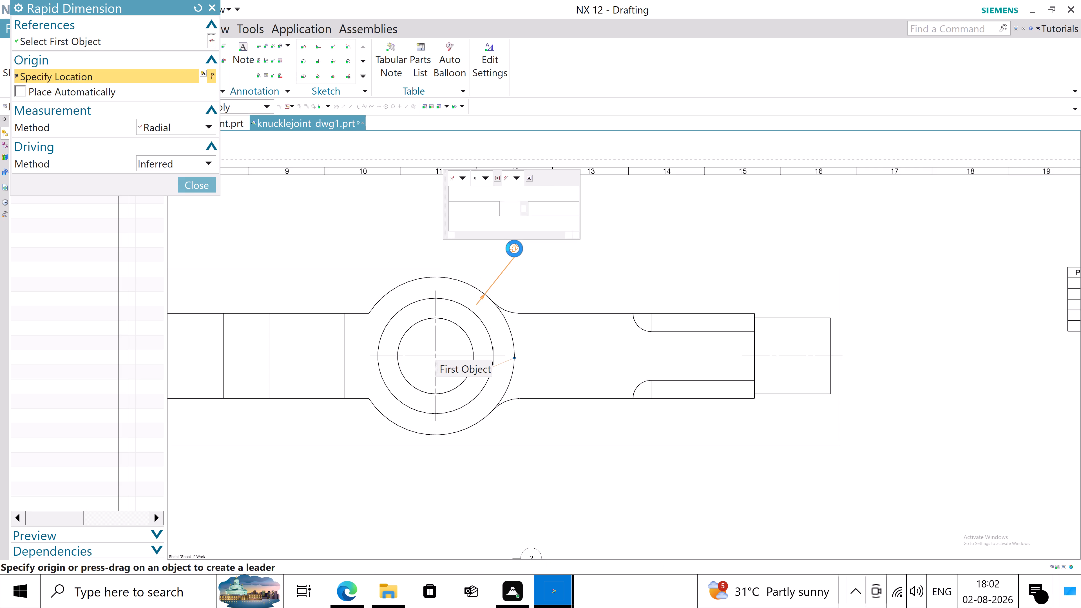
left_click(514, 249)
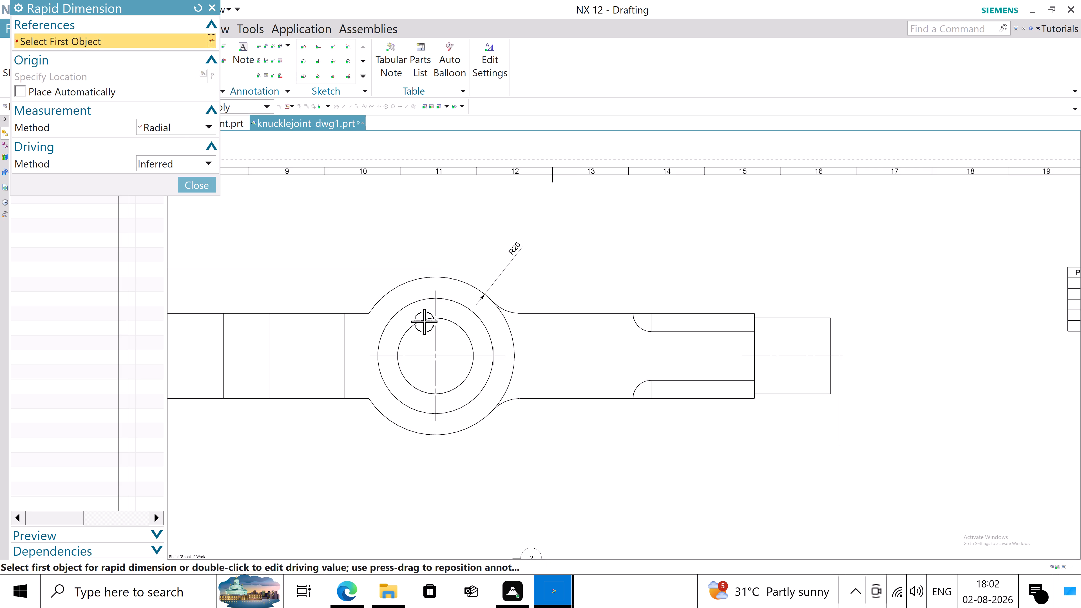
Add radial dimensions to the two concentric circles inside the knuckle boss in the upper view.
left_click(391, 314)
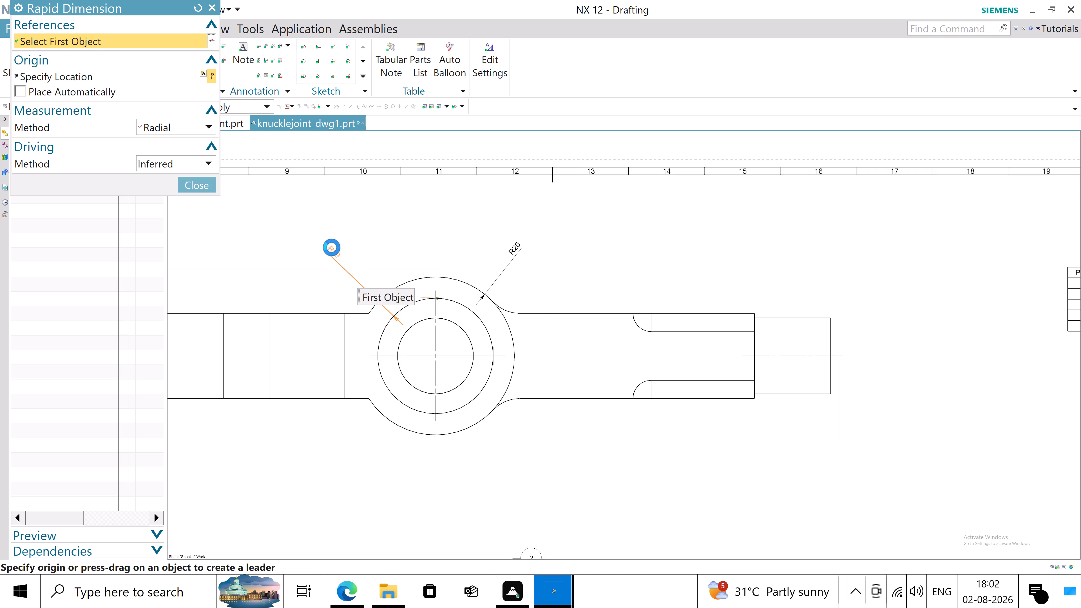
left_click(331, 247)
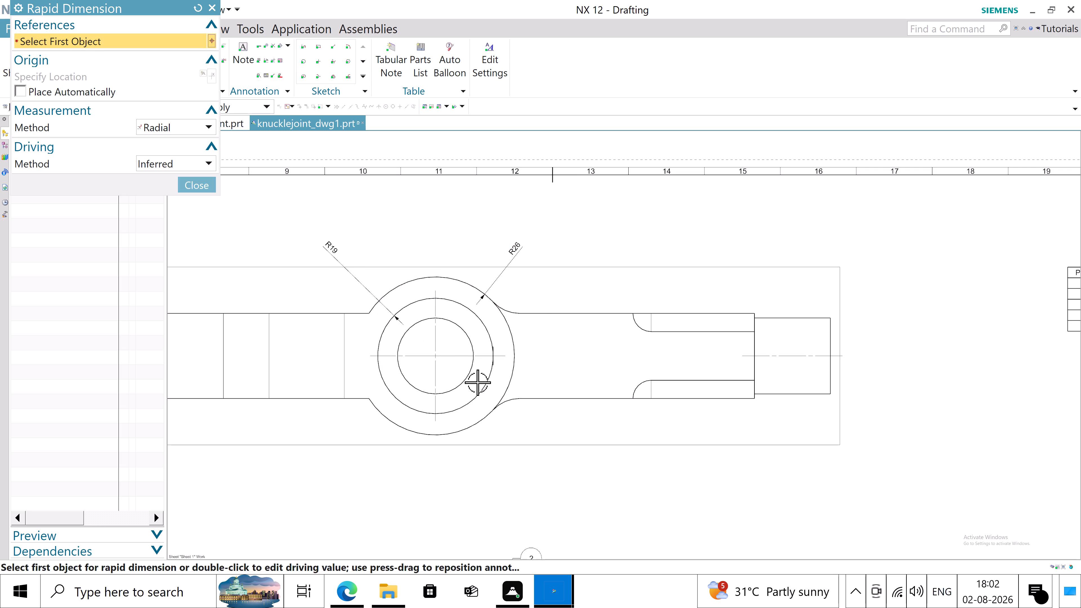
left_click(467, 372)
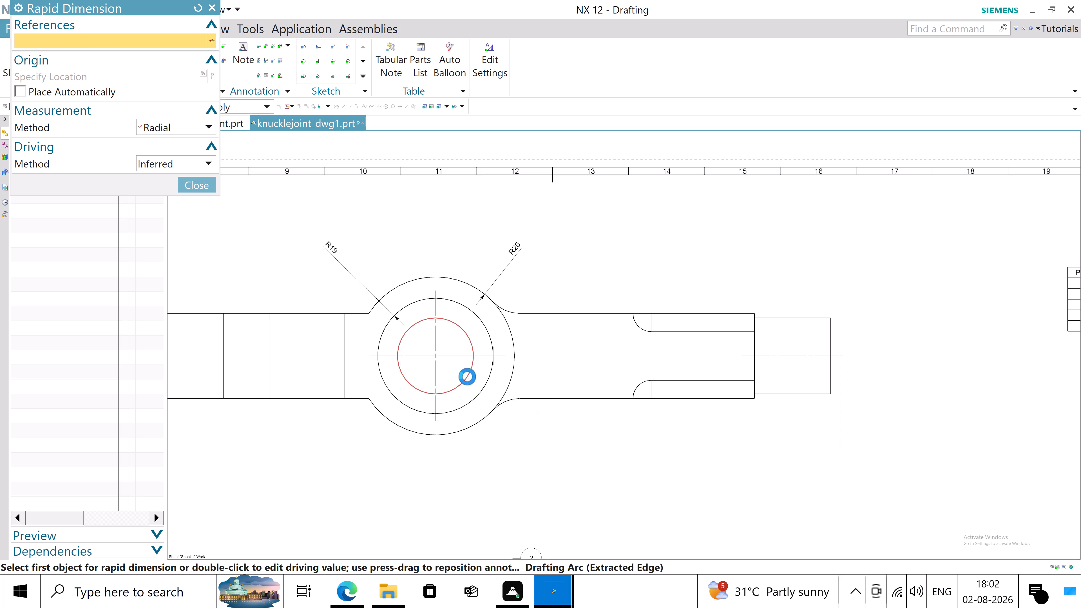
left_click(531, 432)
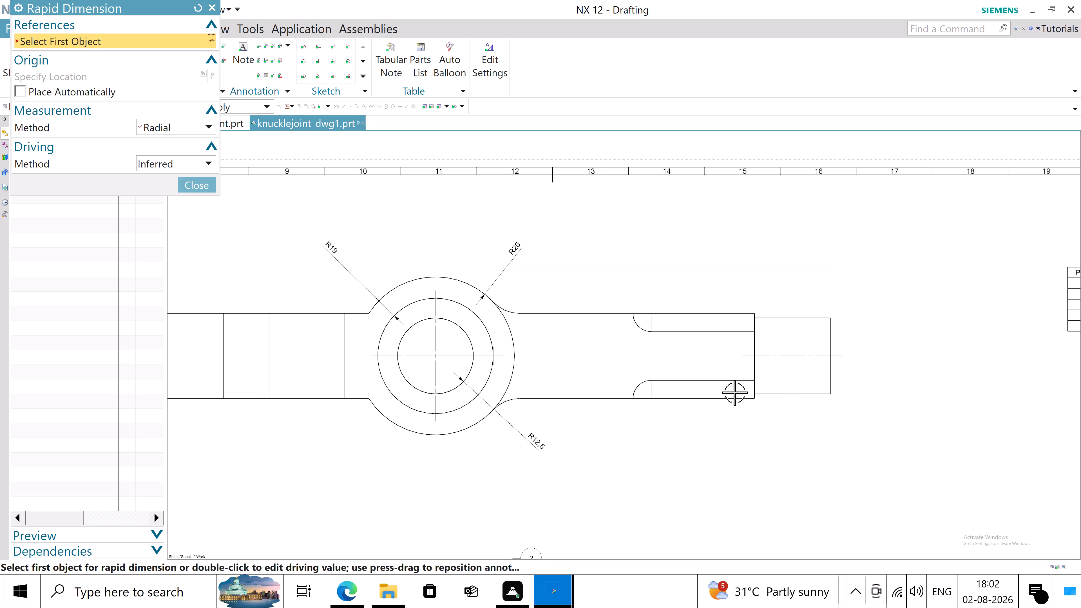
Add a radial dimension to the free end of the eye end's cylindrical shank in the upper view.
scroll(436, 345, "down", 4)
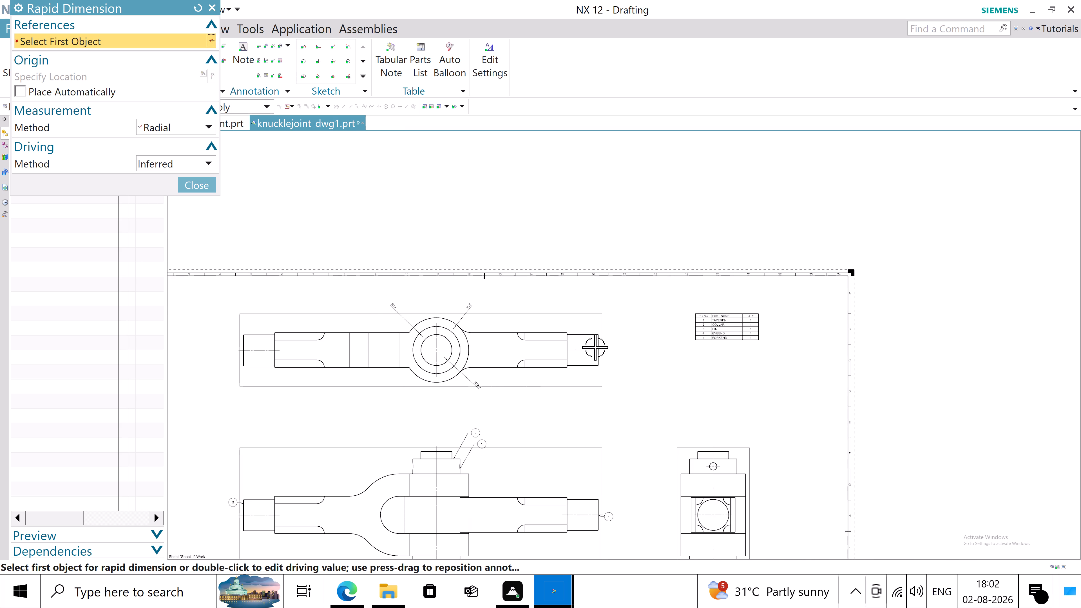
scroll(600, 345, "up", 5)
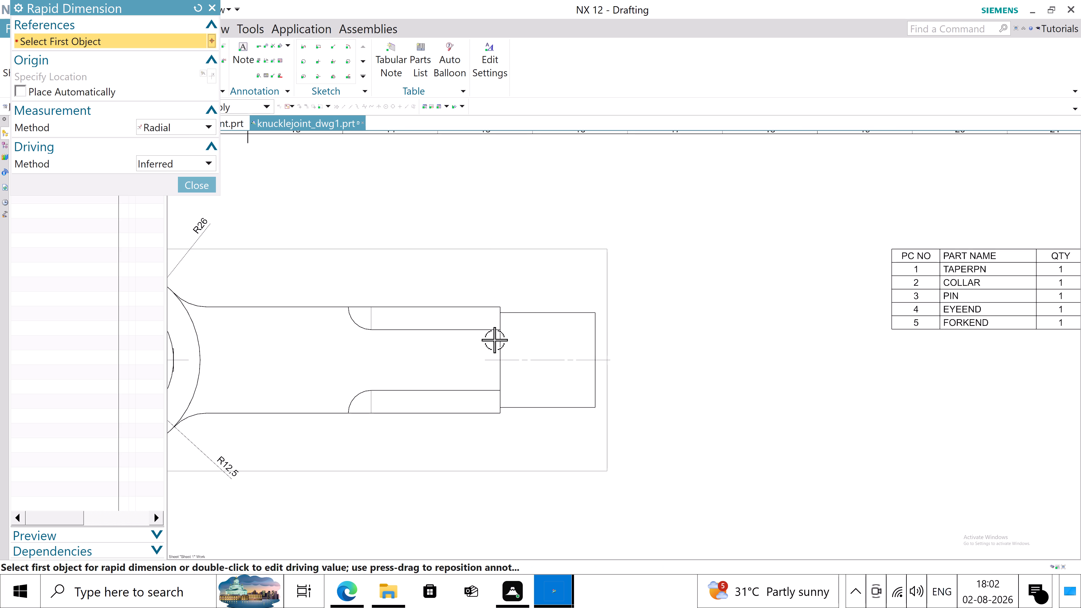
left_click(193, 124)
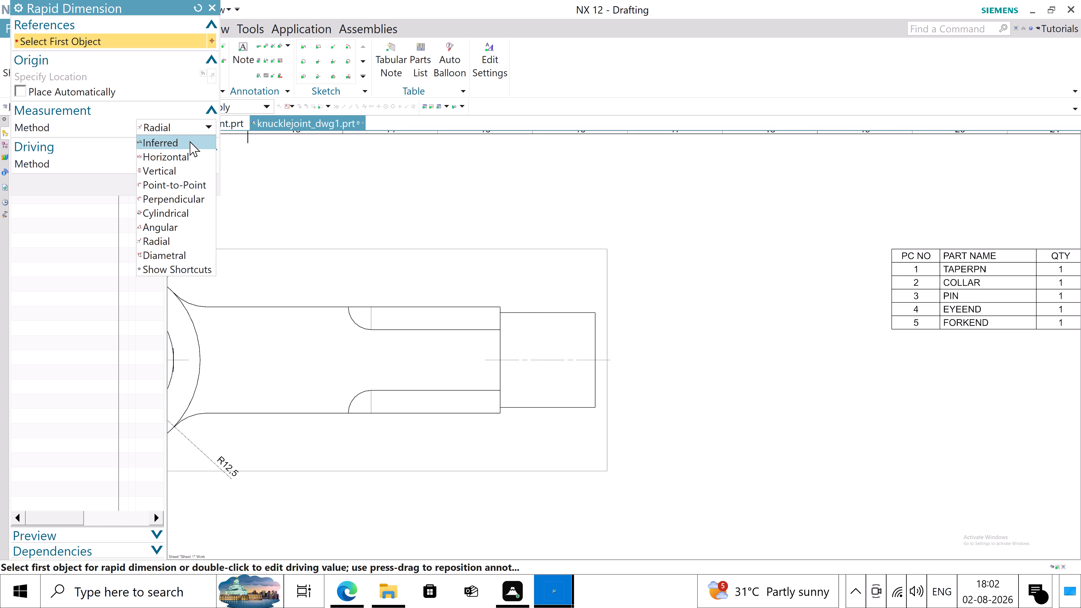
left_click(181, 234)
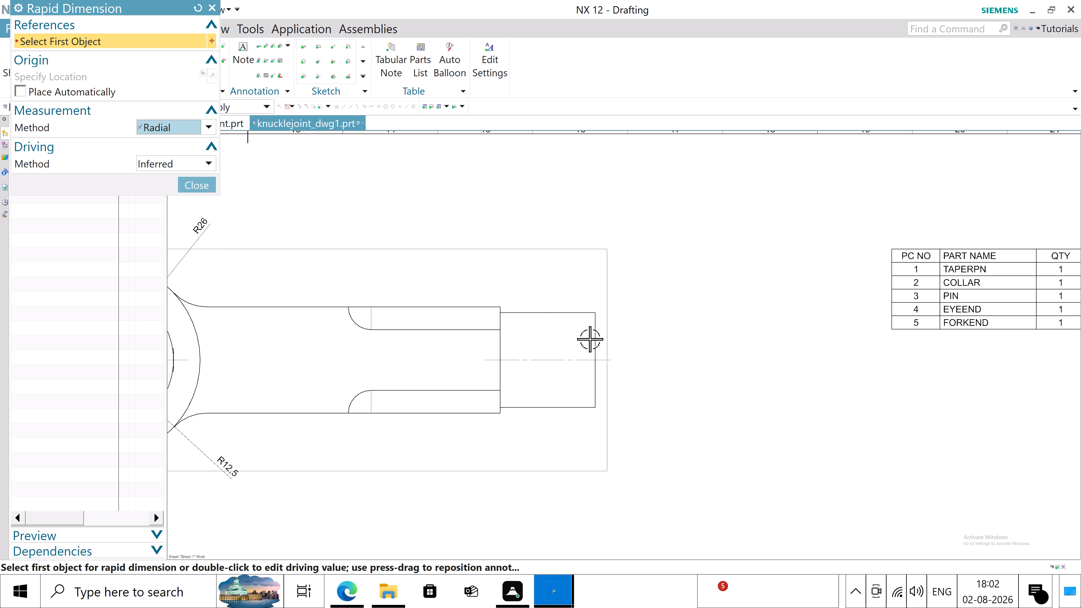
left_click(595, 339)
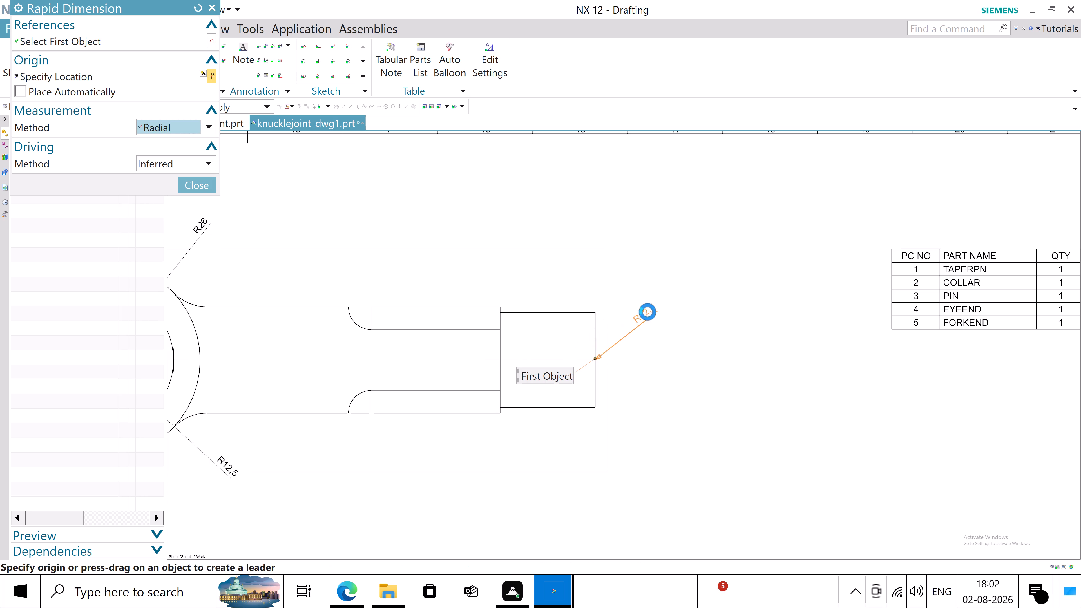
left_click(662, 305)
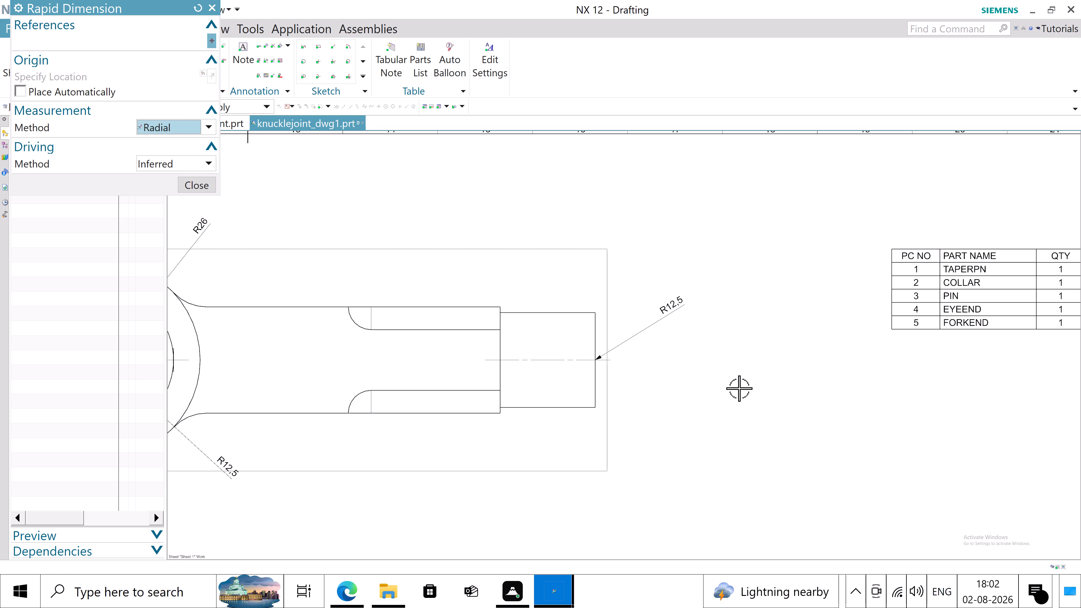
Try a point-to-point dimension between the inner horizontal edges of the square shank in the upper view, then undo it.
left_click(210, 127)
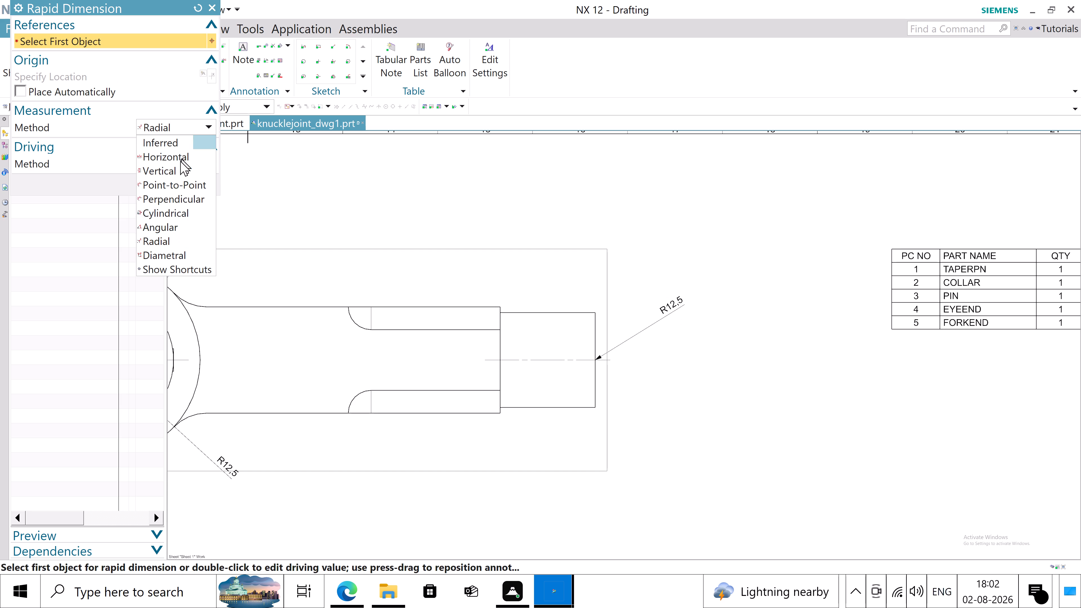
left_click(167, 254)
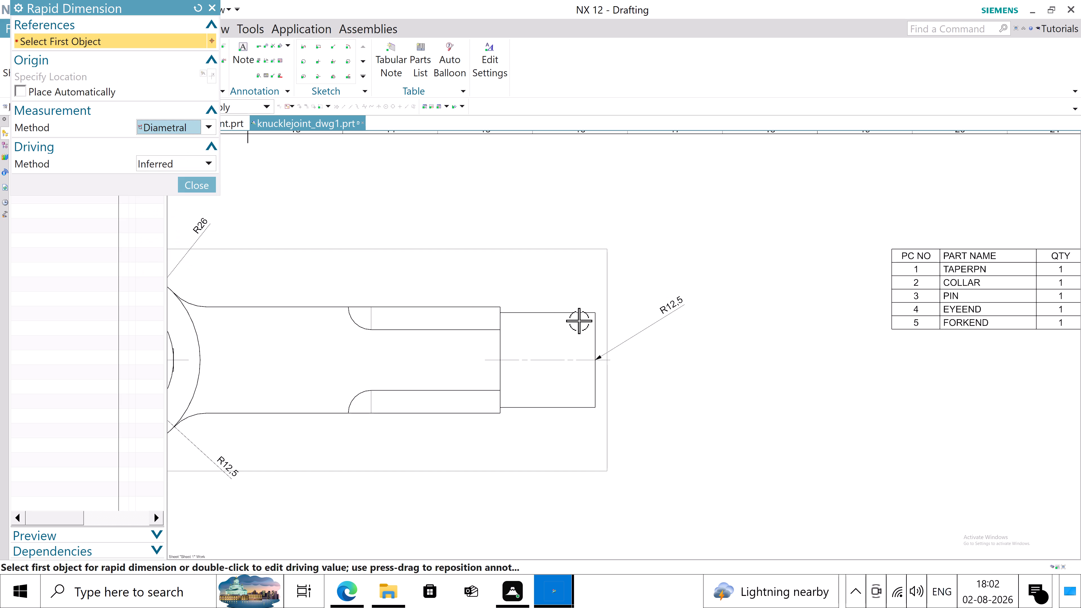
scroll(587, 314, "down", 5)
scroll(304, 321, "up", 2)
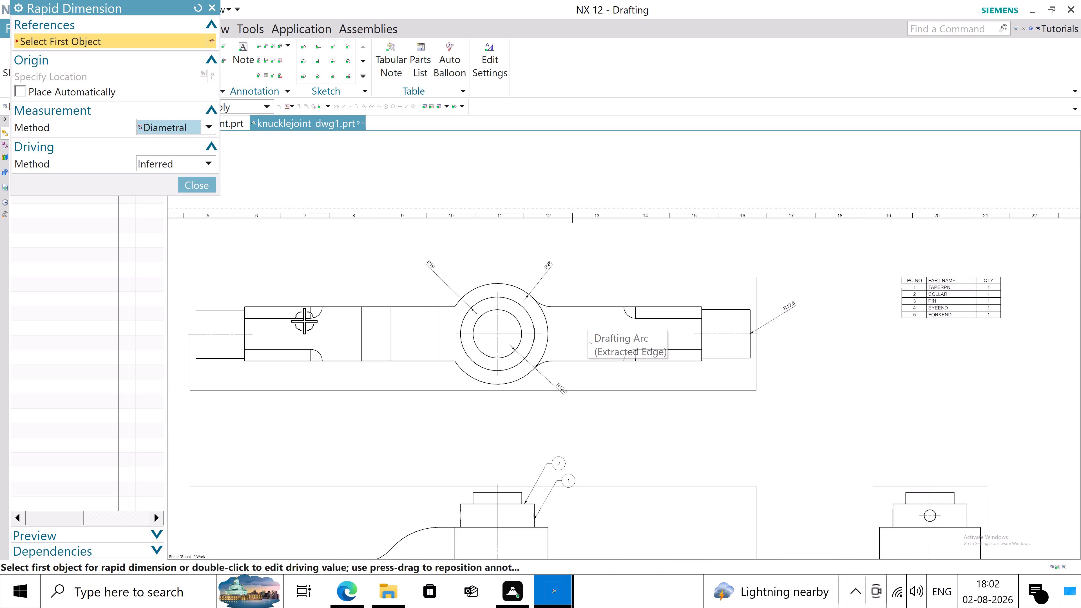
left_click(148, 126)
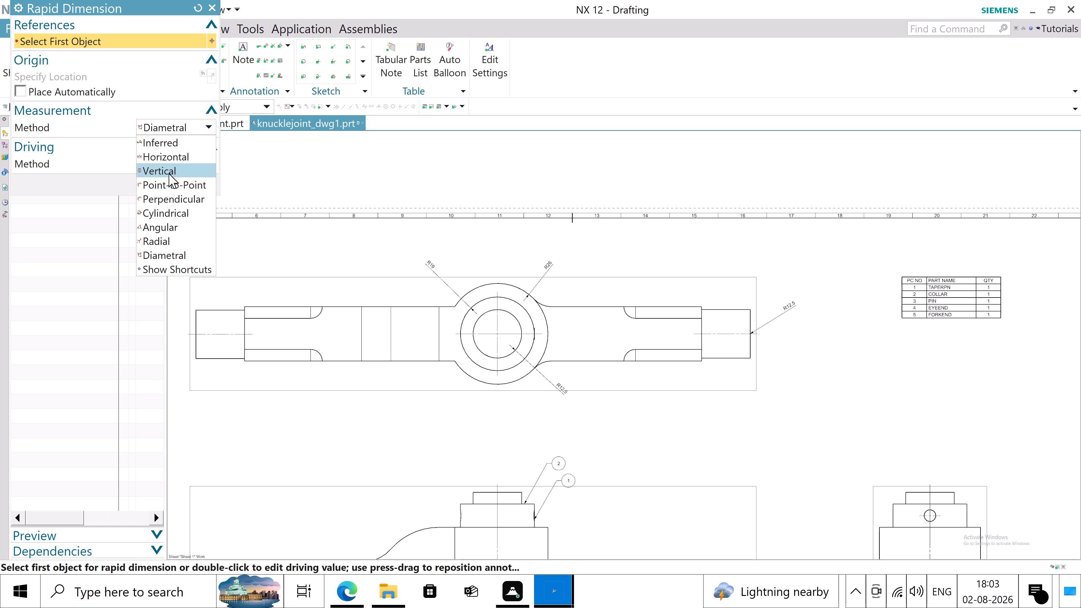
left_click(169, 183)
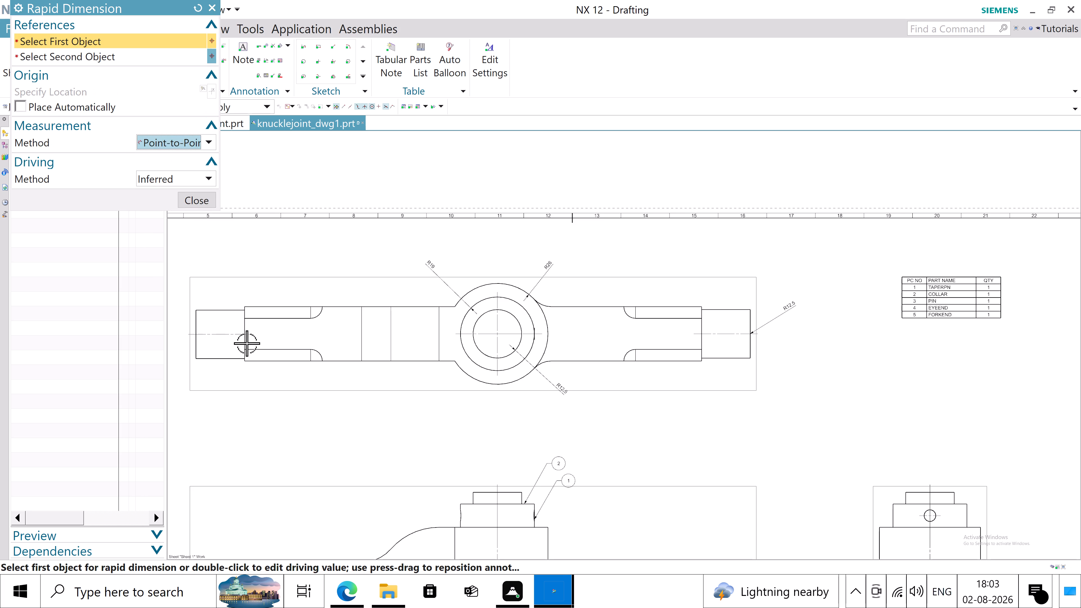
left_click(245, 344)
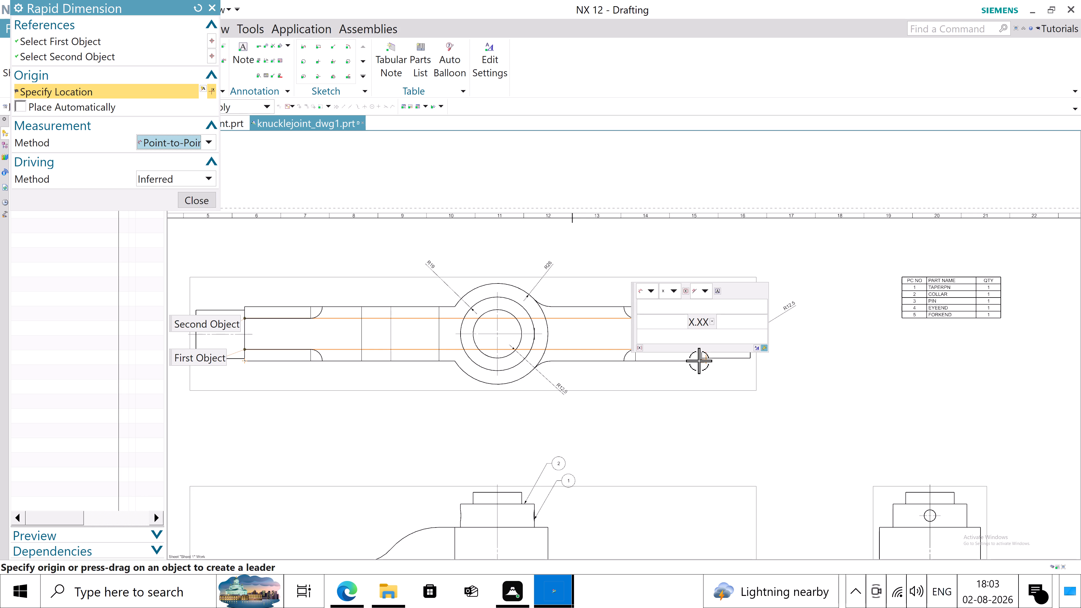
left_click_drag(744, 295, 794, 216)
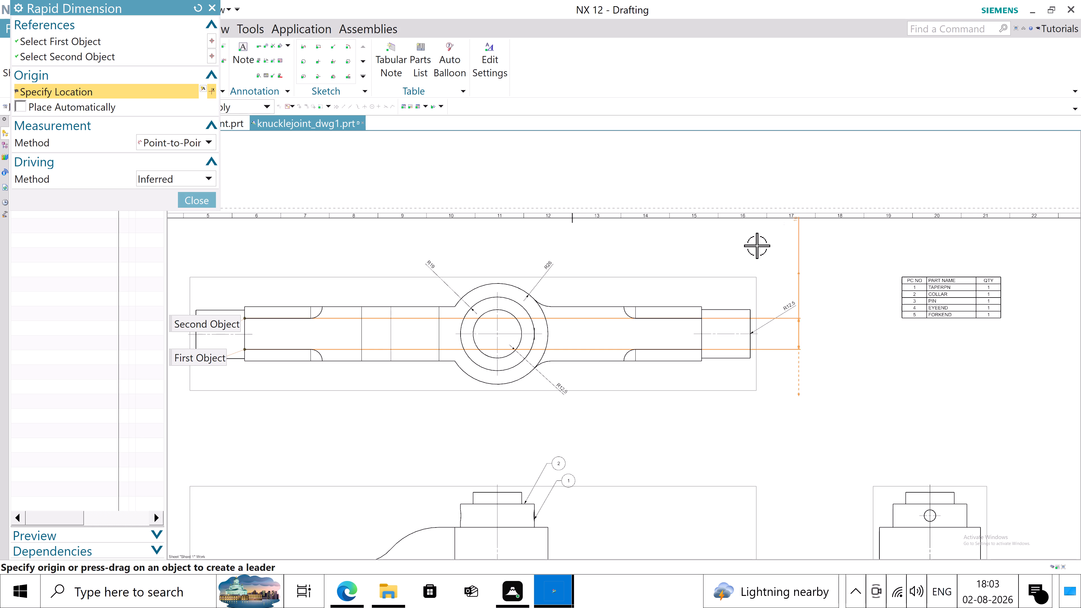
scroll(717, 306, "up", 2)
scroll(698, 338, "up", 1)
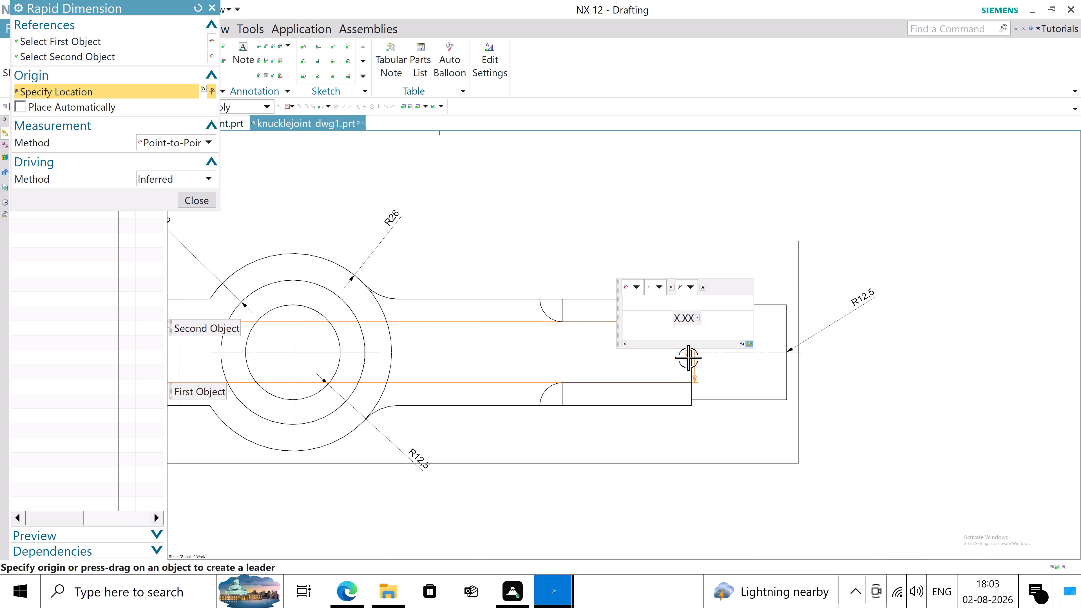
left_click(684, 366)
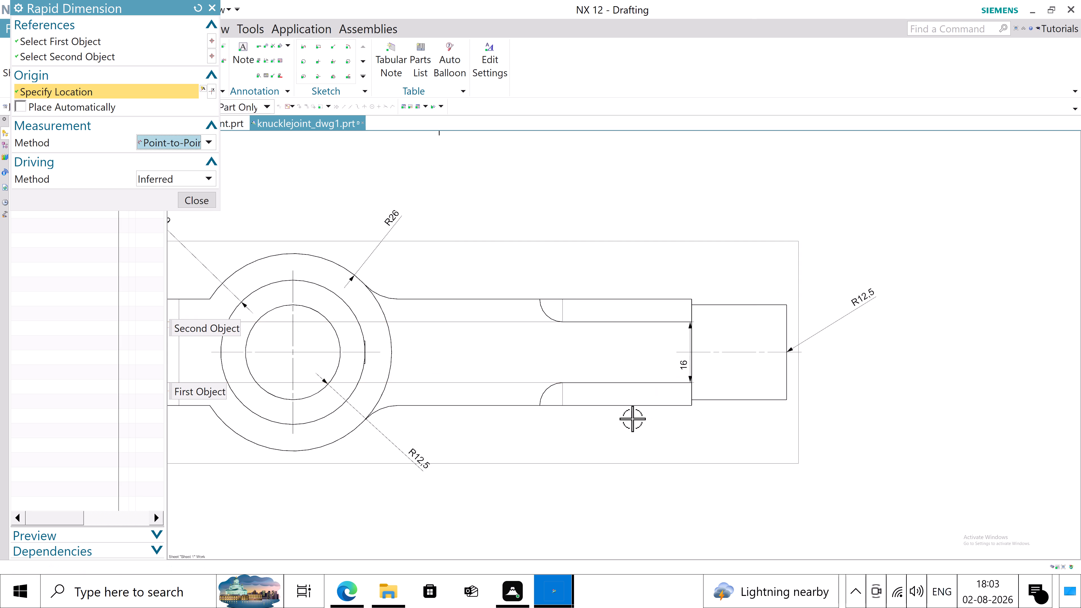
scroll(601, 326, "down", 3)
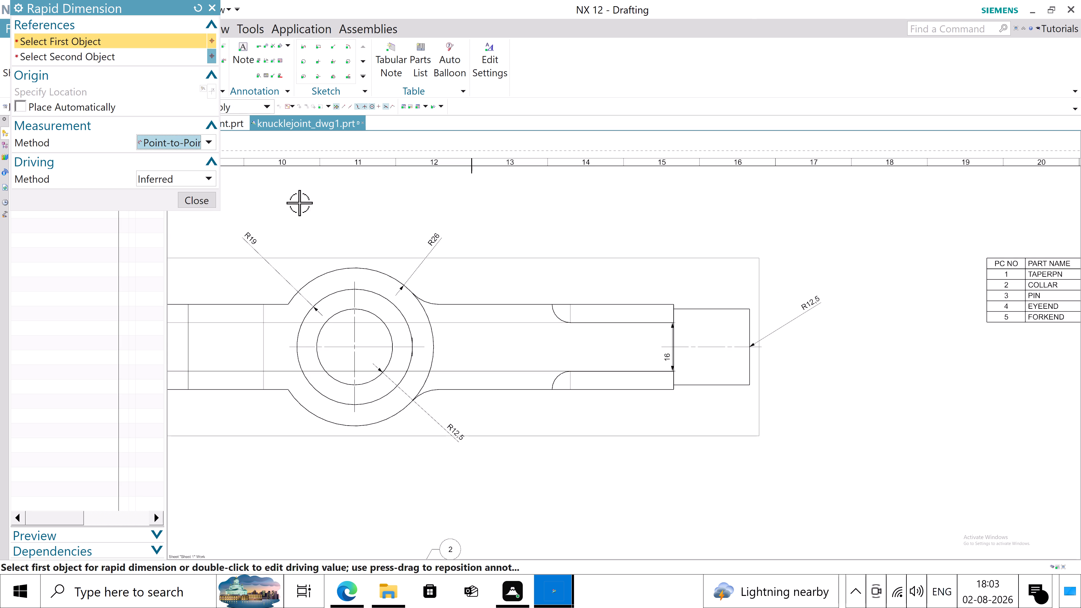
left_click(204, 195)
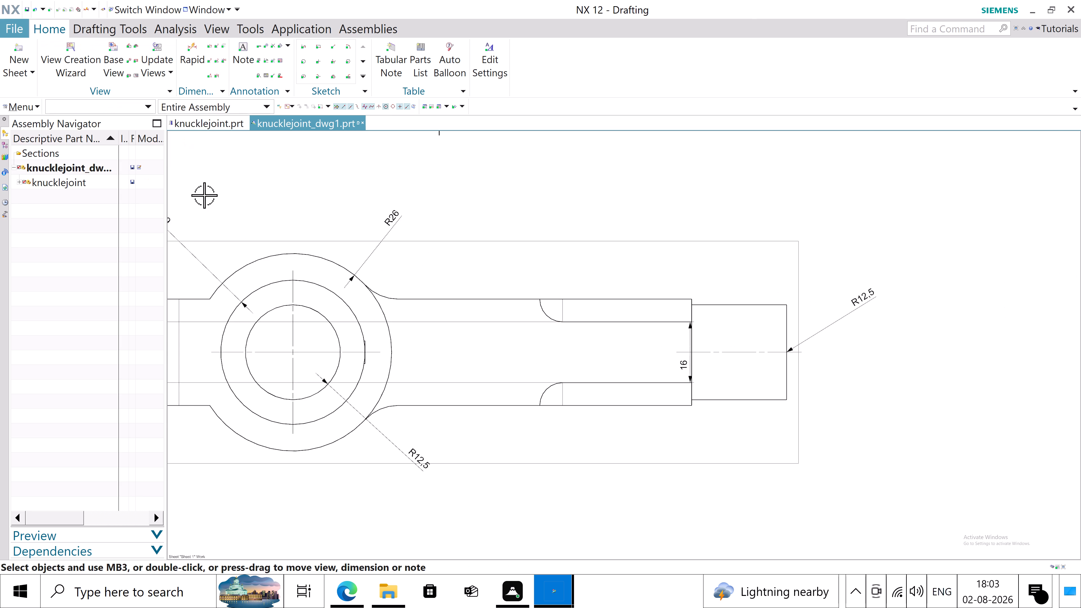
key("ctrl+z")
Add a point-to-point Rapid Dimension for the length of the fork end's cylindrical shank, placed above it in the upper view.
scroll(273, 162, "down", 4)
scroll(452, 235, "down", 1)
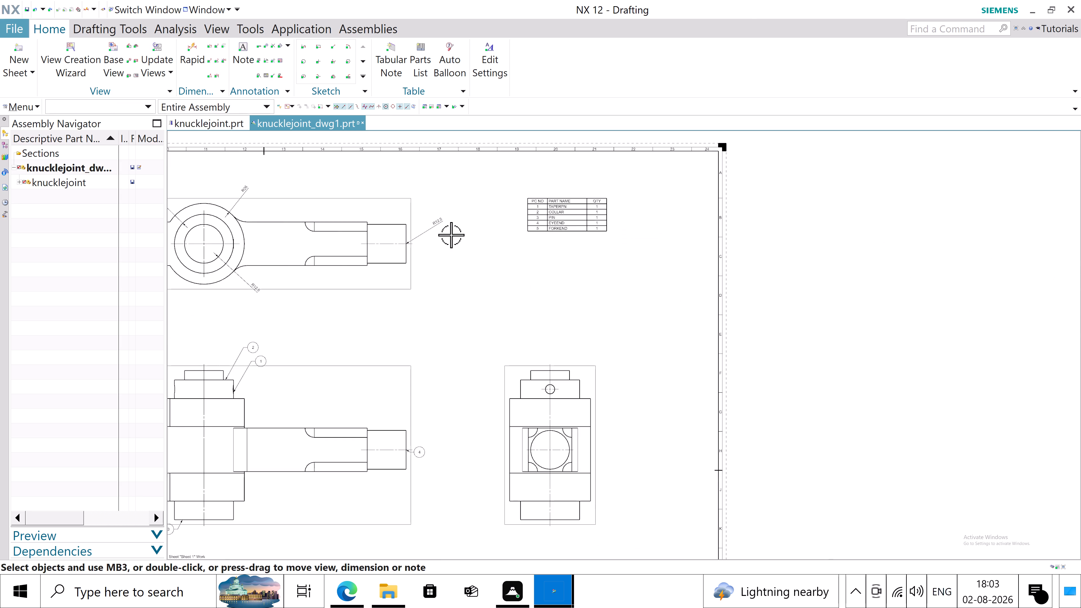
scroll(451, 235, "down", 1)
scroll(315, 232, "down", 2)
scroll(242, 211, "up", 2)
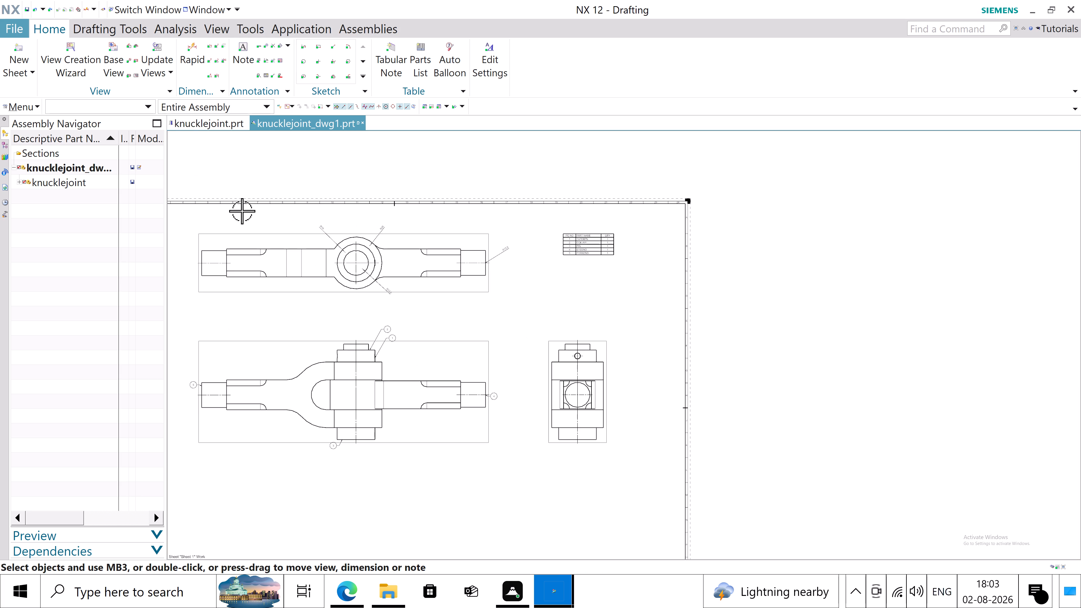
left_click(191, 60)
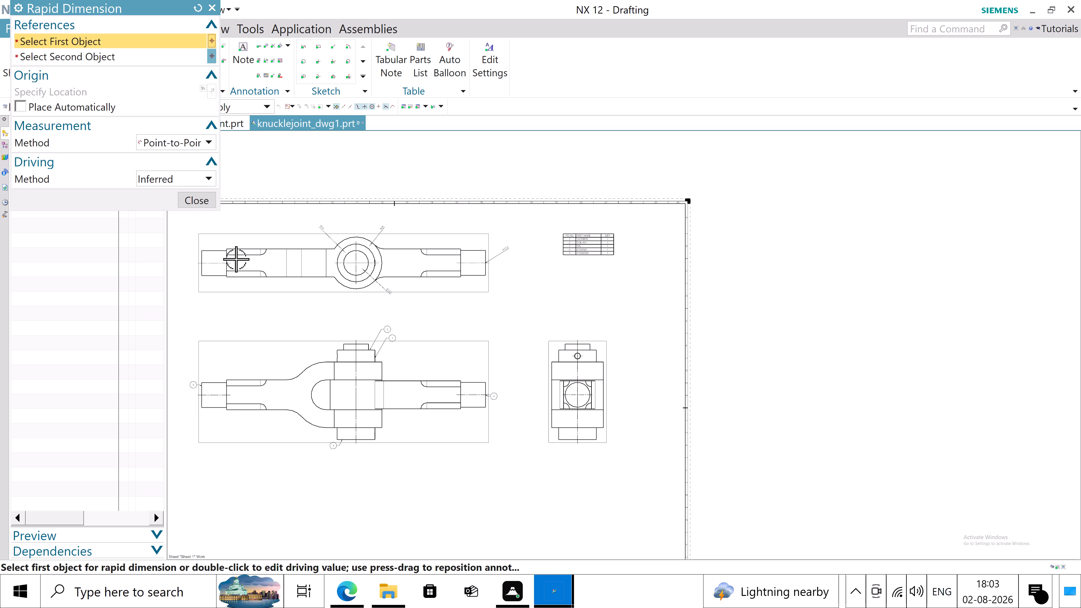
scroll(215, 262, "up", 3)
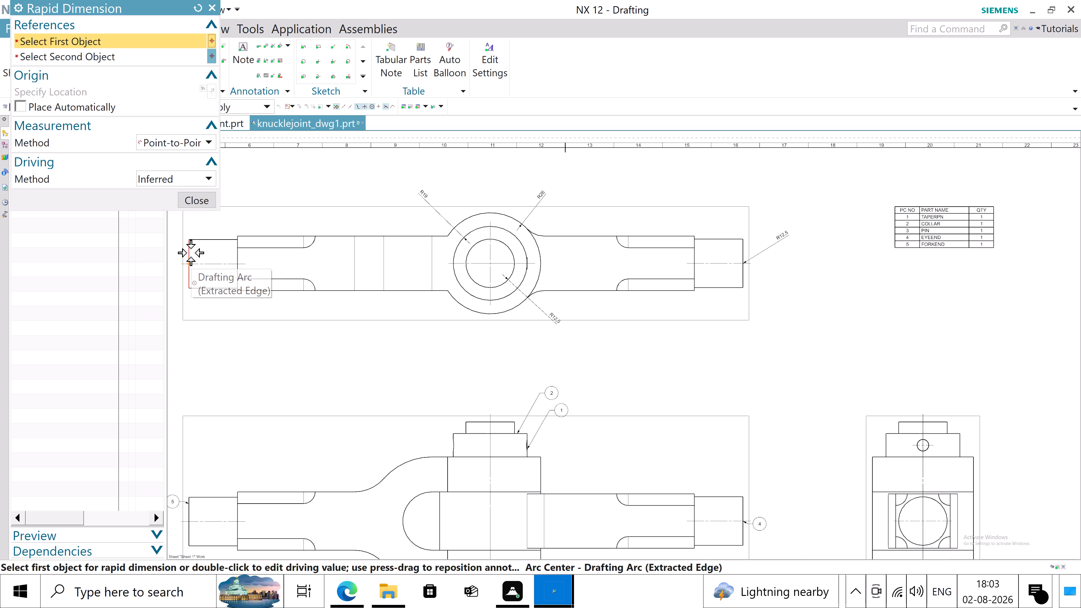
left_click(191, 252)
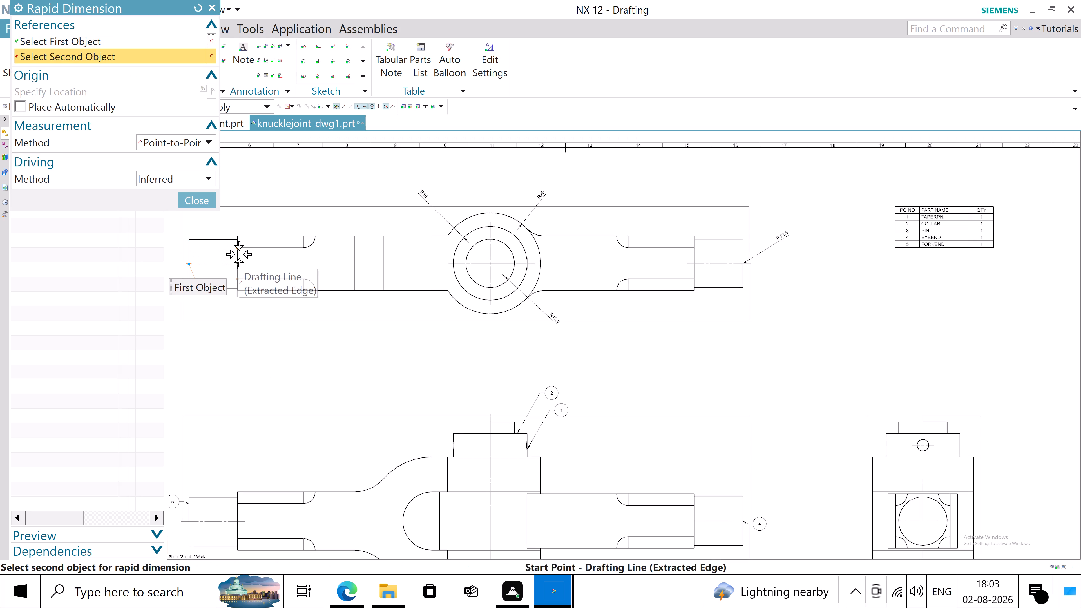
left_click(239, 256)
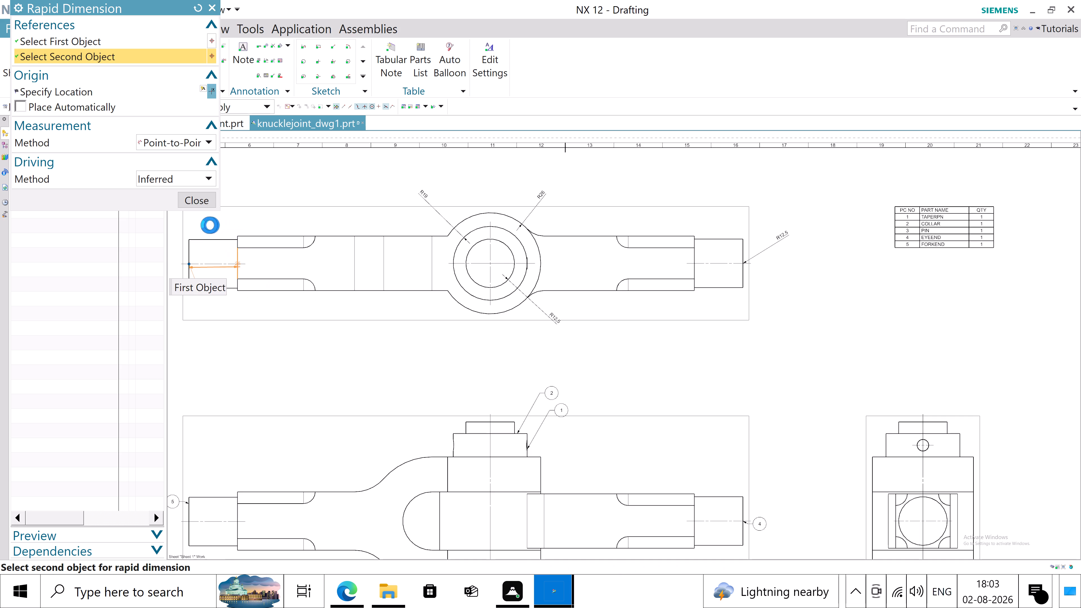
left_click(207, 224)
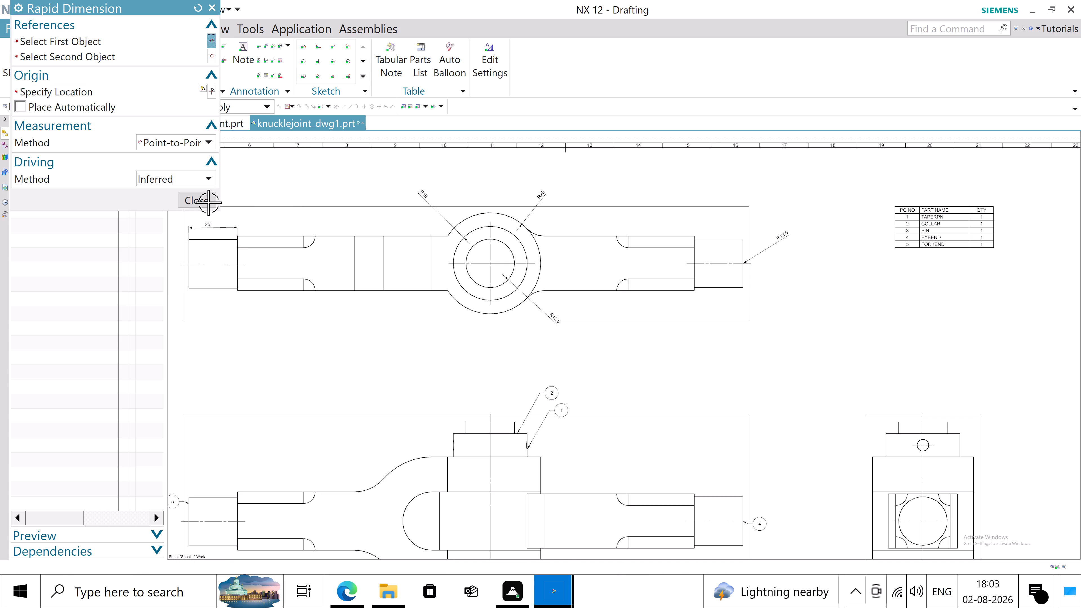
left_click(205, 202)
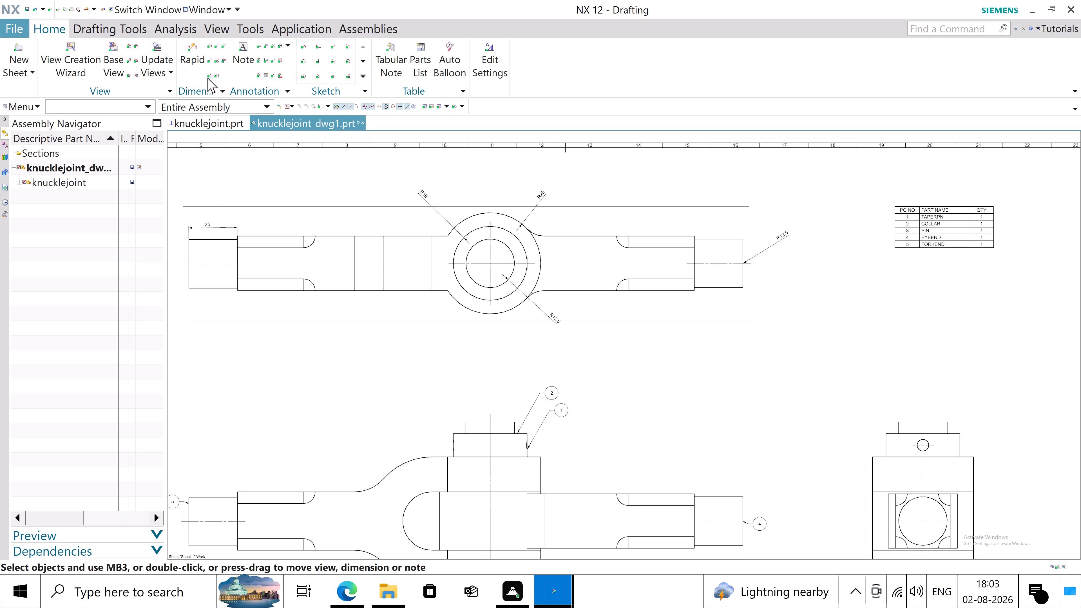
Add a radial Rapid Dimension to the upper corner arc at the inner end of the fork end's square shank in the upper view.
left_click(188, 59)
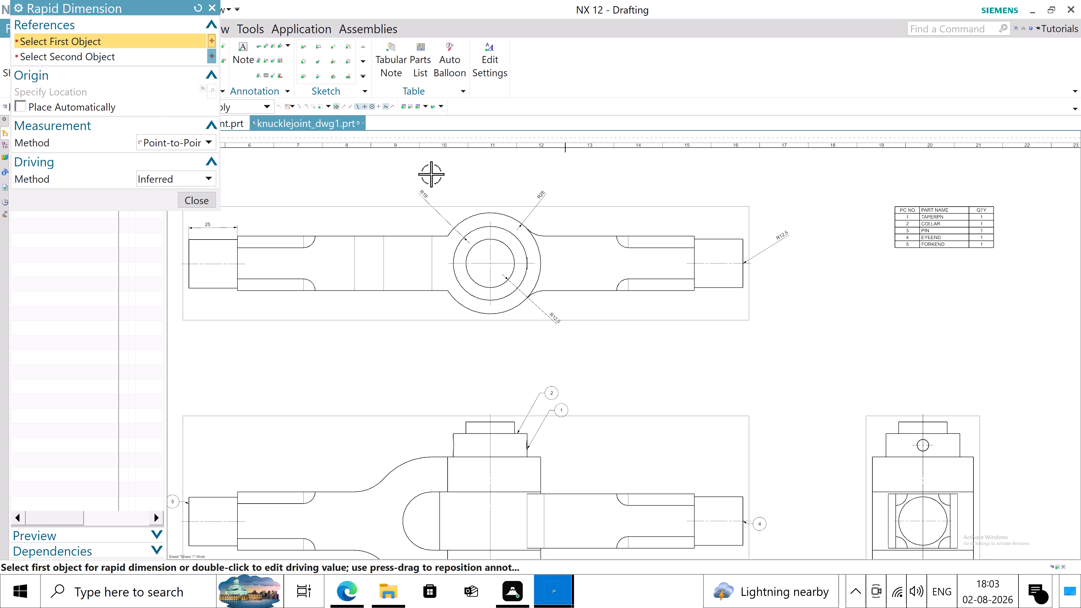
scroll(431, 172, "down", 1)
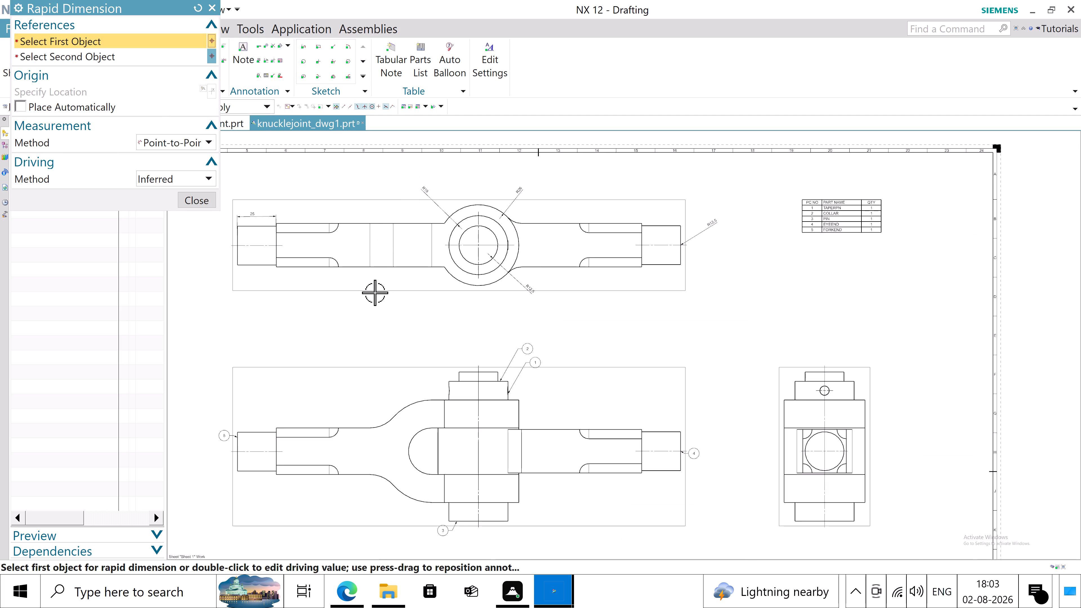
scroll(377, 227, "up", 4)
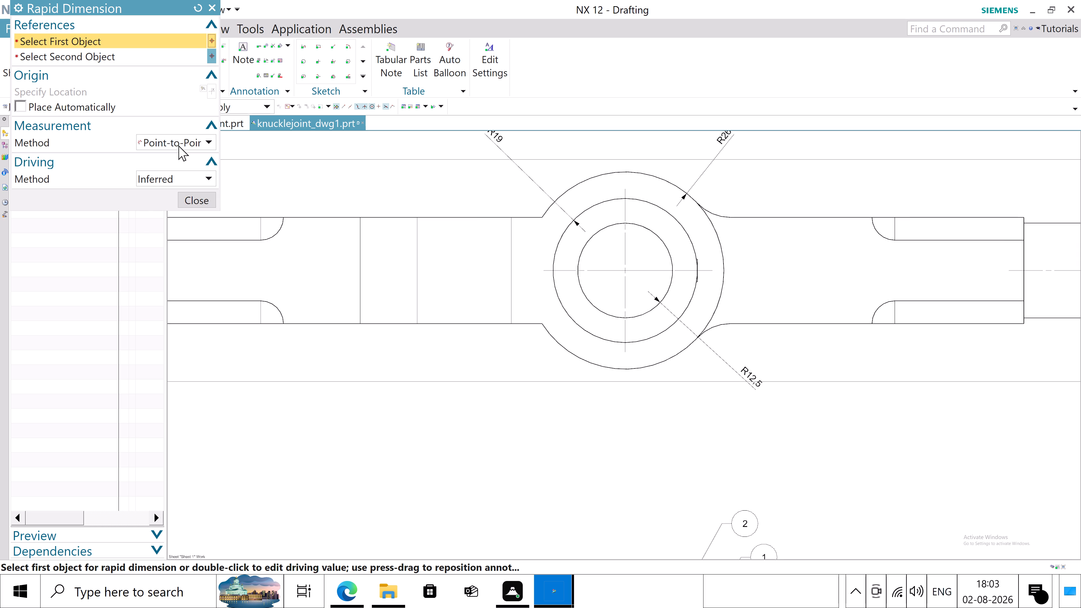
left_click(178, 145)
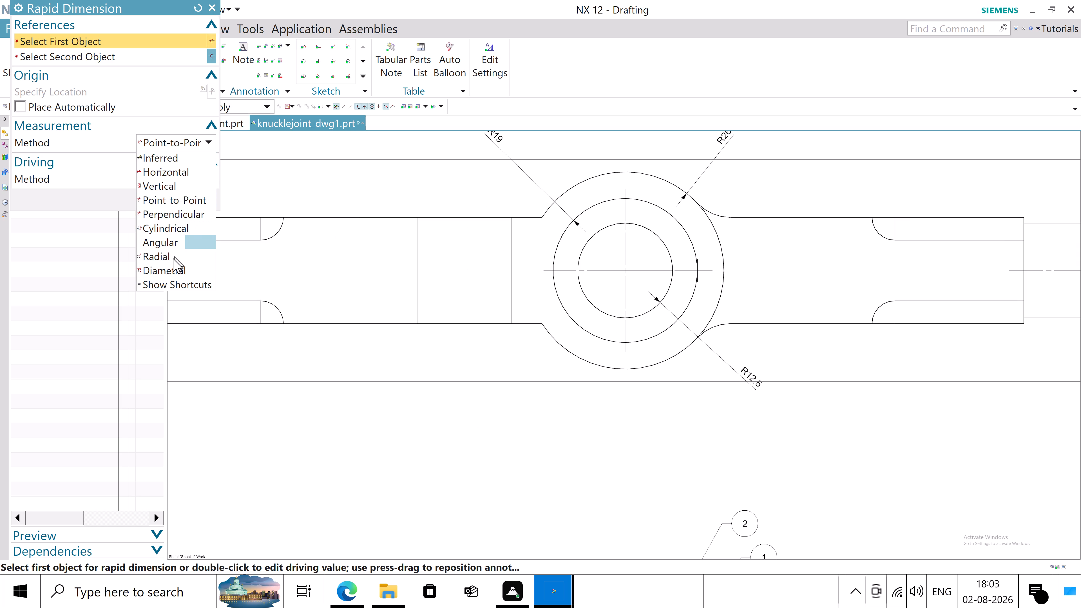
left_click(173, 258)
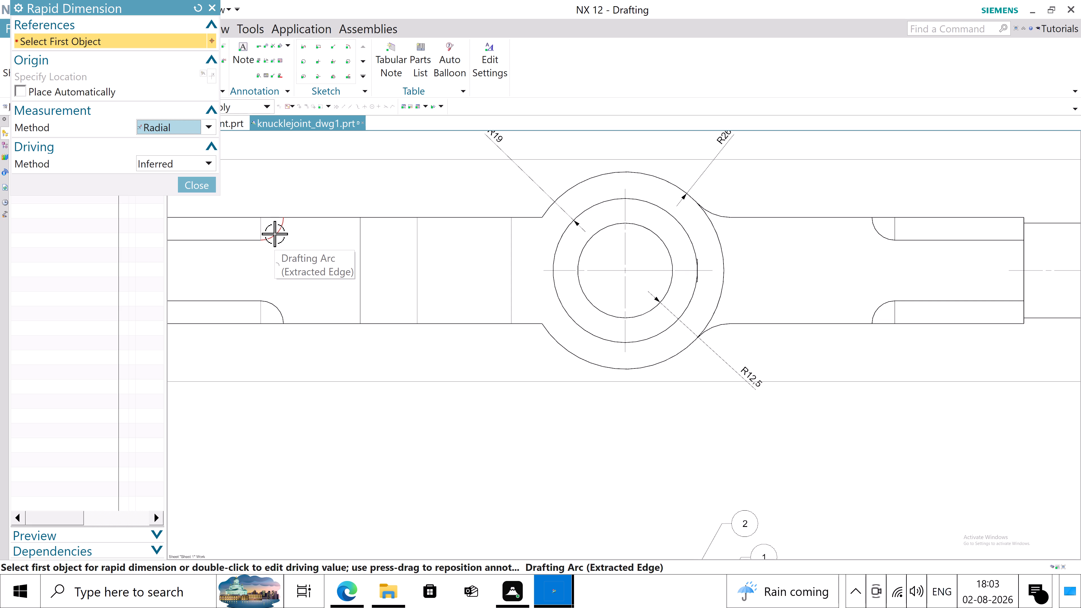
left_click(274, 234)
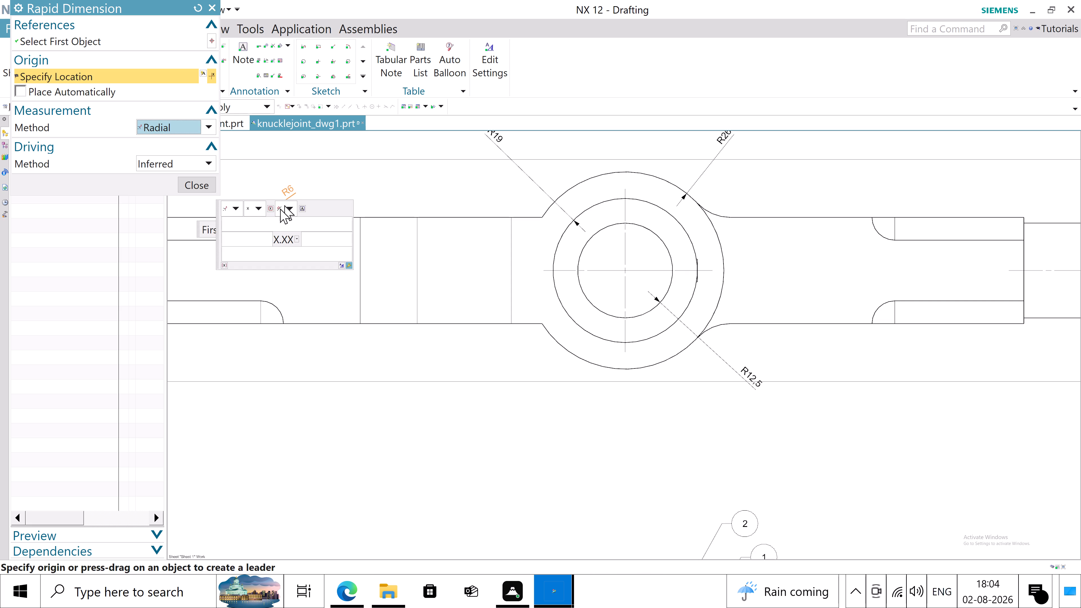
left_click_drag(324, 213, 320, 287)
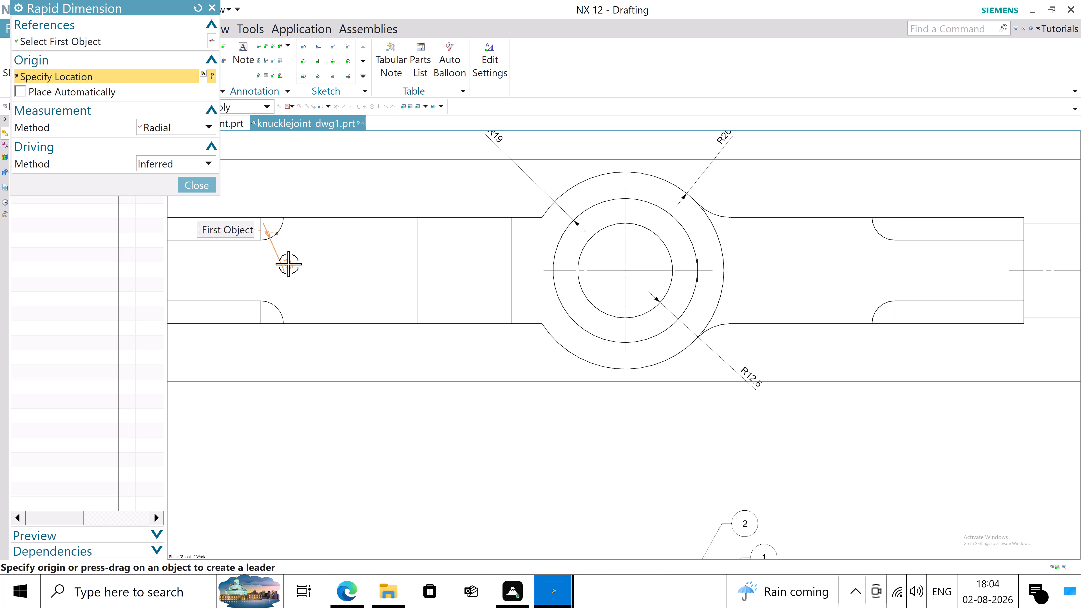
left_click(300, 260)
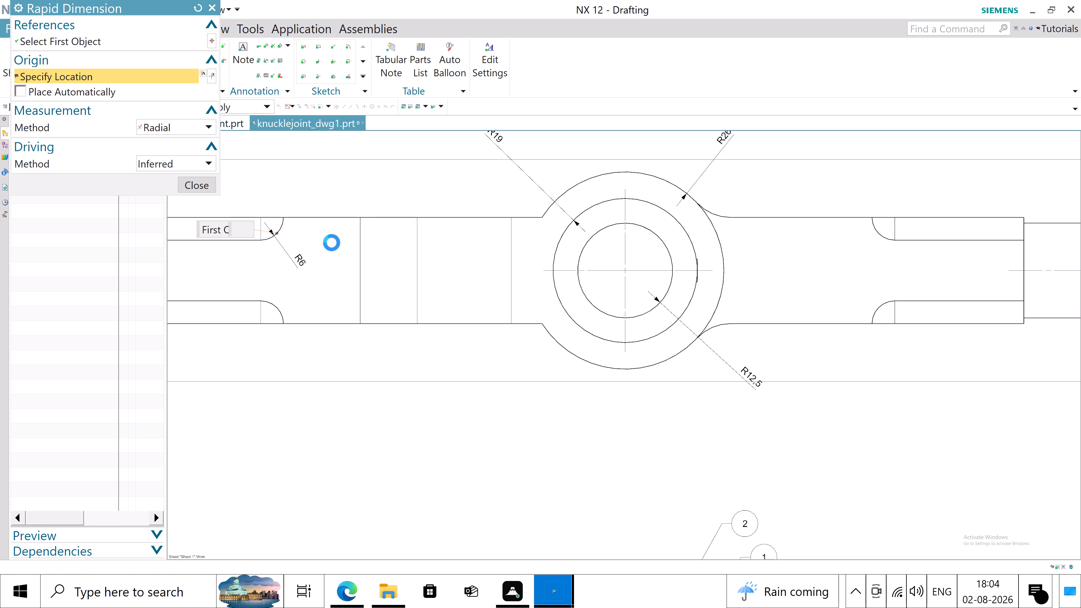
left_click(205, 183)
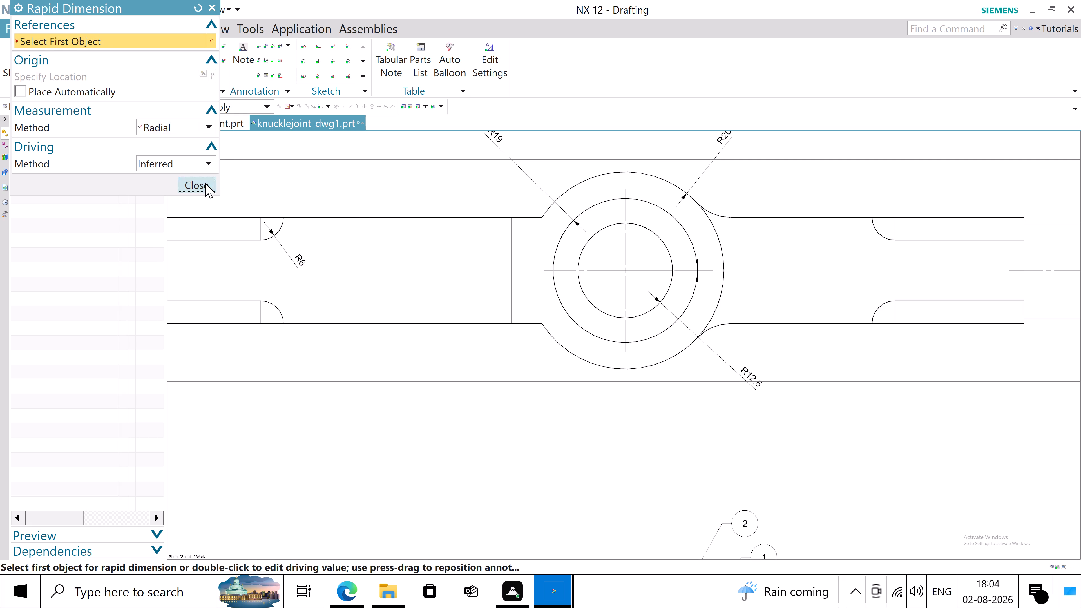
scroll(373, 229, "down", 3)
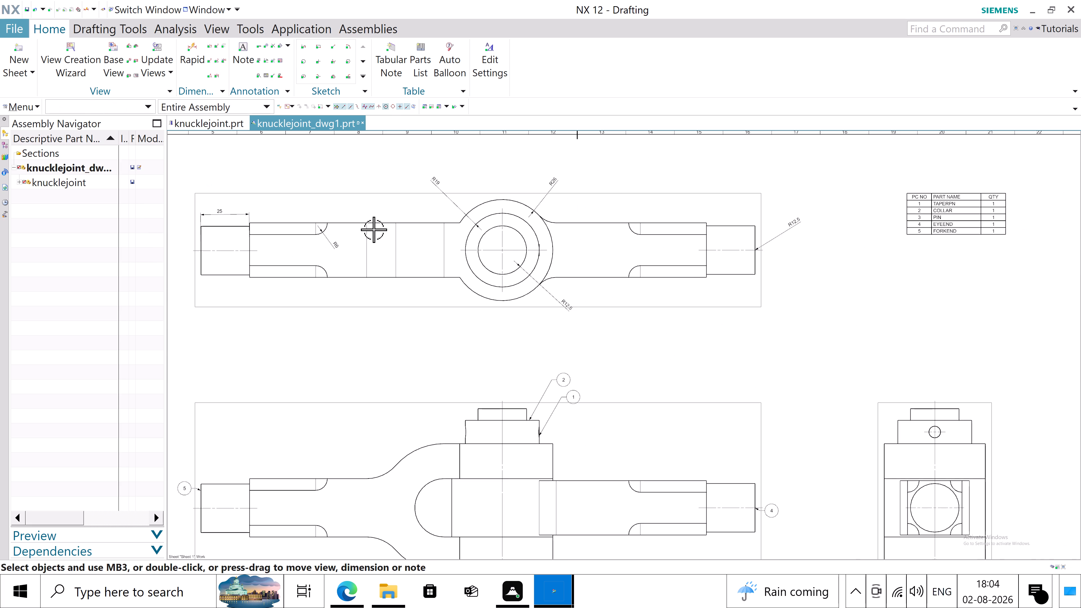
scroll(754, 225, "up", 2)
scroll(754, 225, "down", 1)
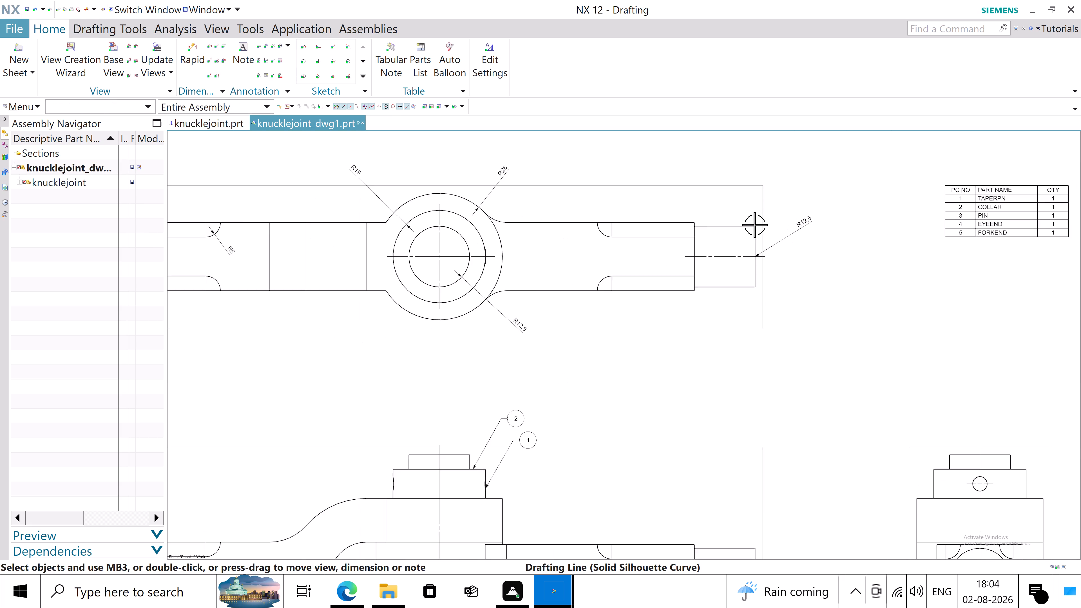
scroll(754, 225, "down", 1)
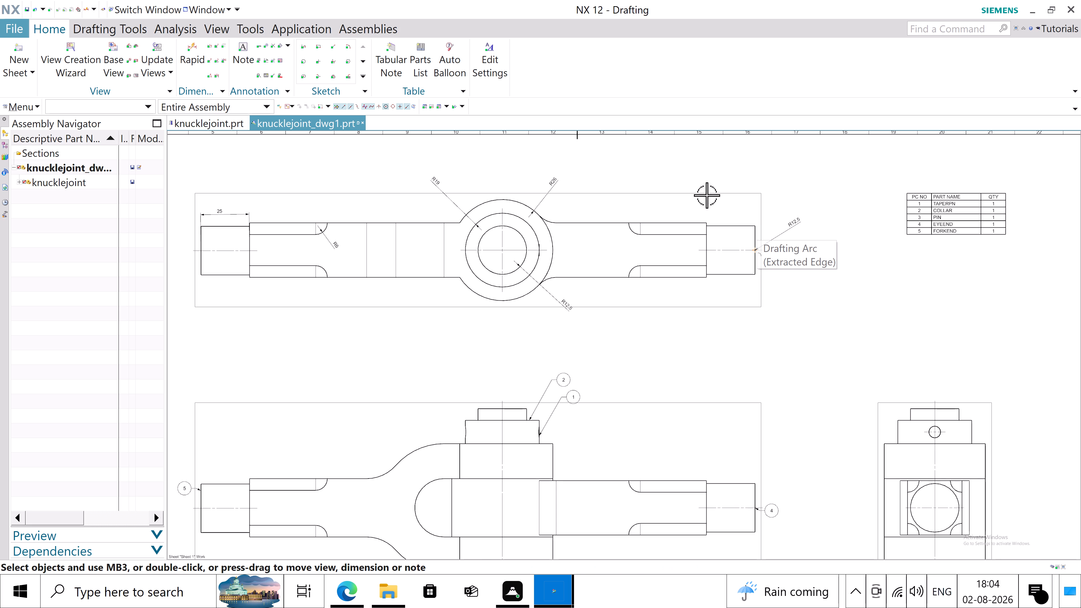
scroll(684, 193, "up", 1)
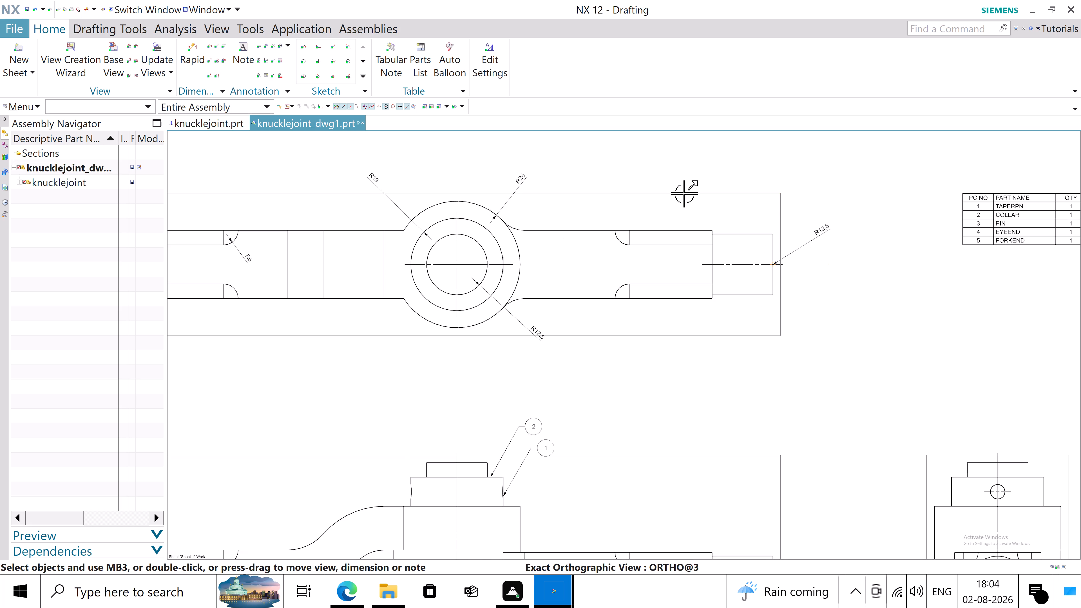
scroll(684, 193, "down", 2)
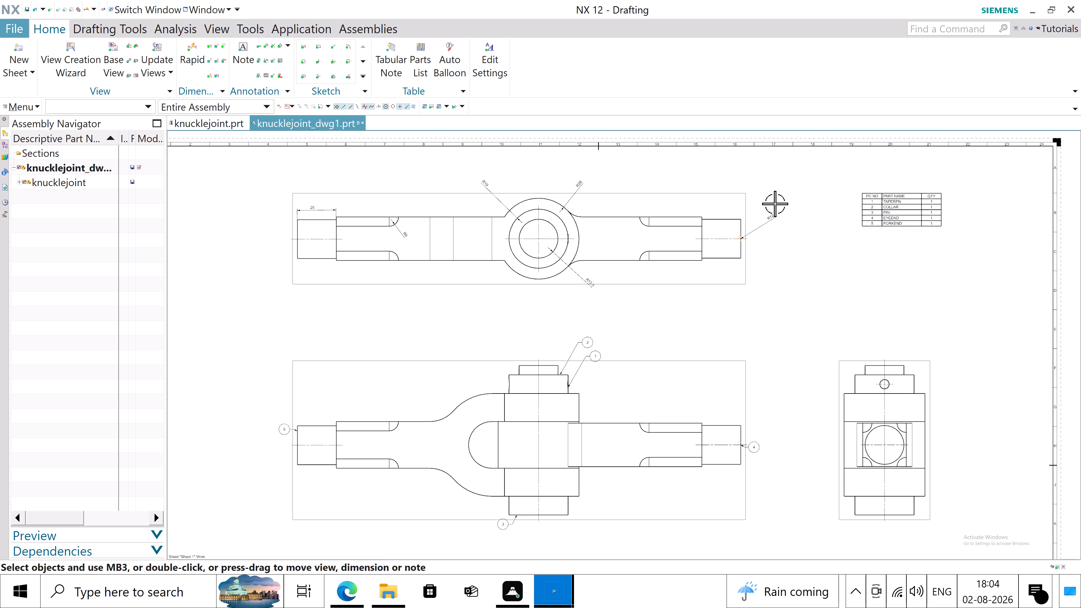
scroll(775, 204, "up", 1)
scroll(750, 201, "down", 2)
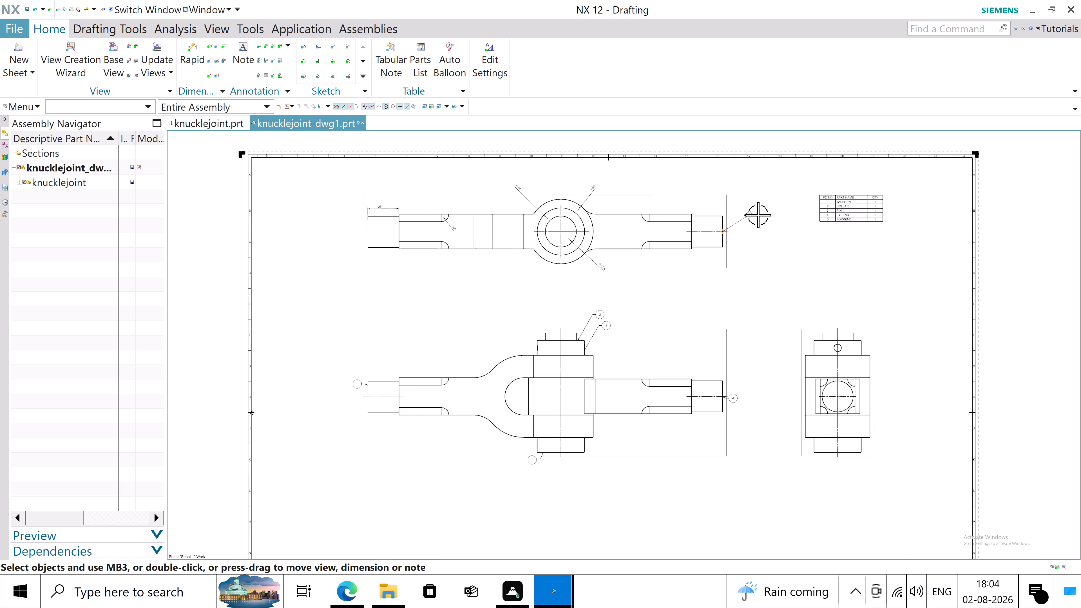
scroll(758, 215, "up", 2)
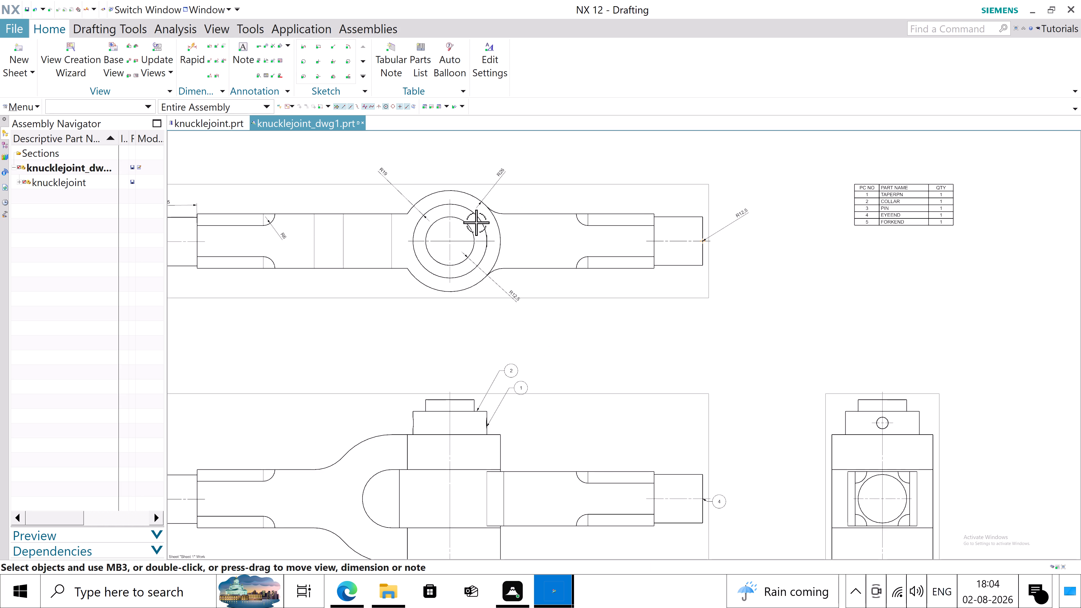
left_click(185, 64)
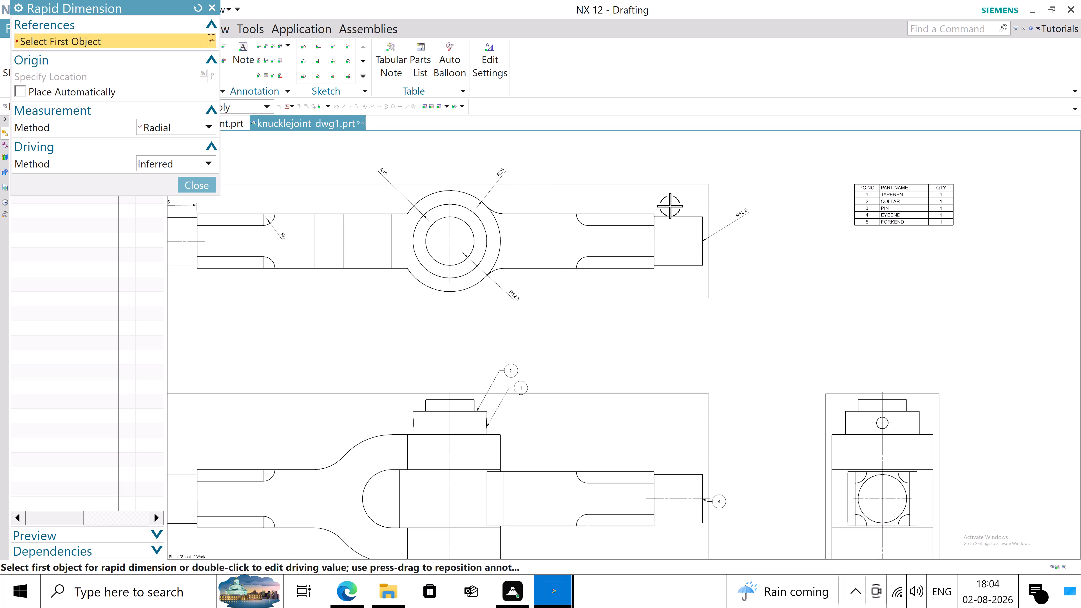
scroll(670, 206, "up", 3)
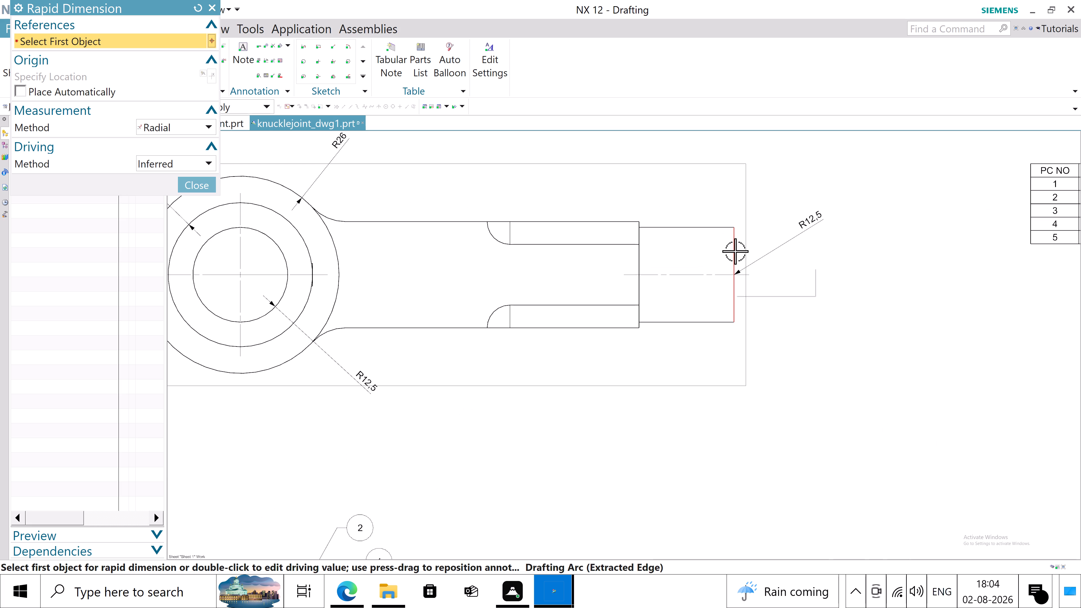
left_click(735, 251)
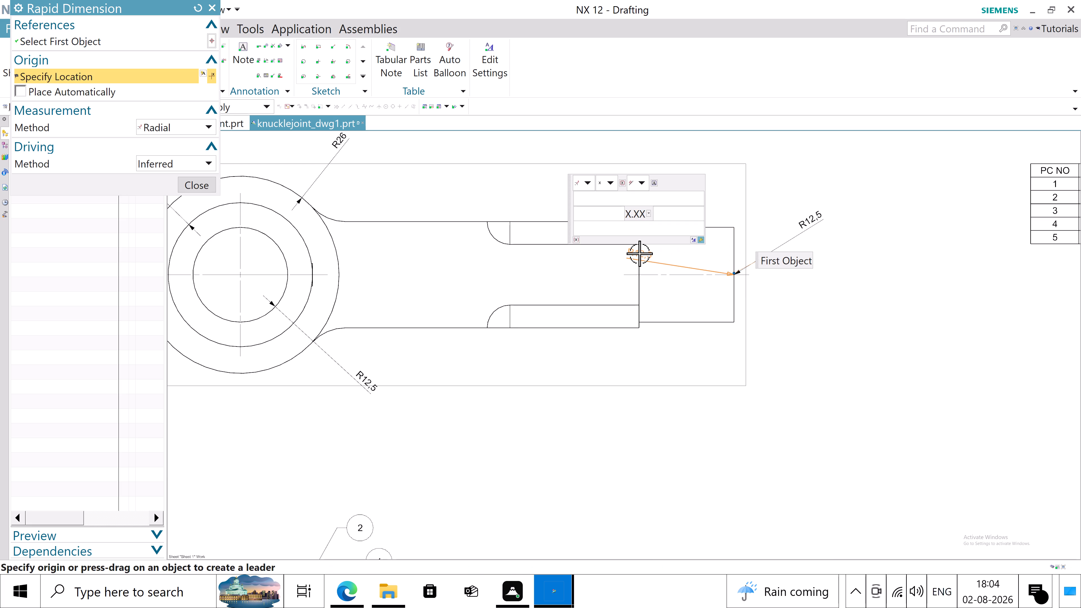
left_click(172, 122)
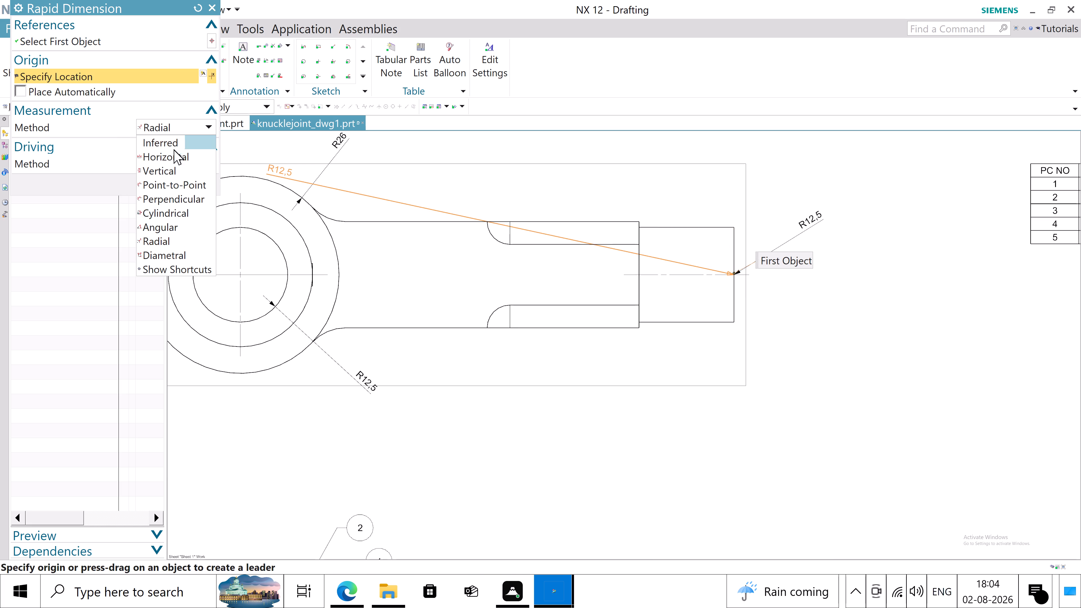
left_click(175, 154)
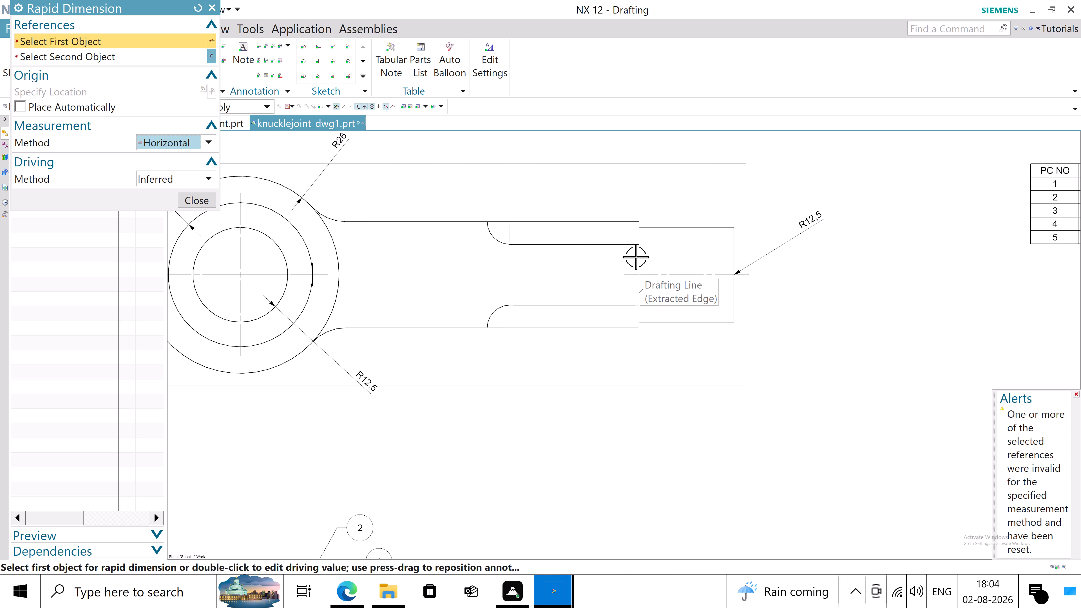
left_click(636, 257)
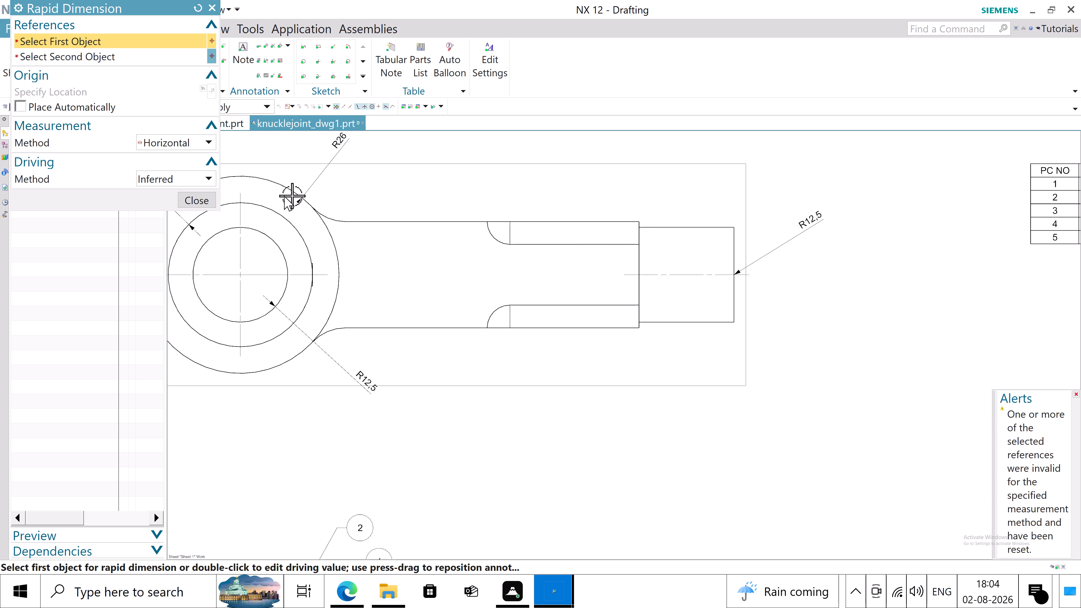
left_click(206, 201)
Add a radial Rapid Dimension to the fork end's upper outer shoulder arc in the lower view, placed just outside the arc.
scroll(609, 283, "down", 1)
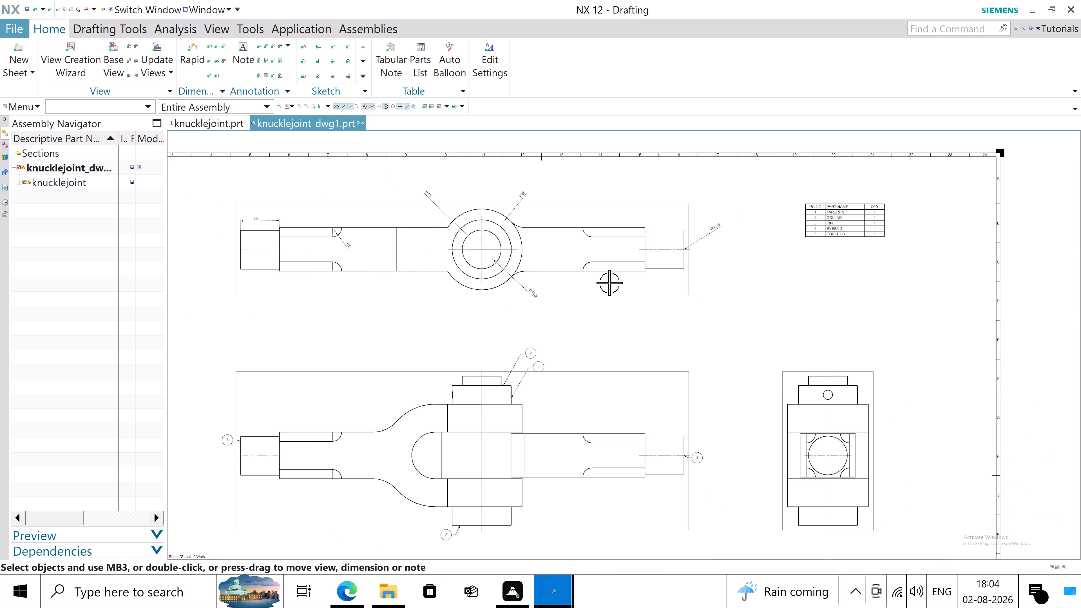
scroll(609, 283, "down", 1)
scroll(612, 238, "down", 1)
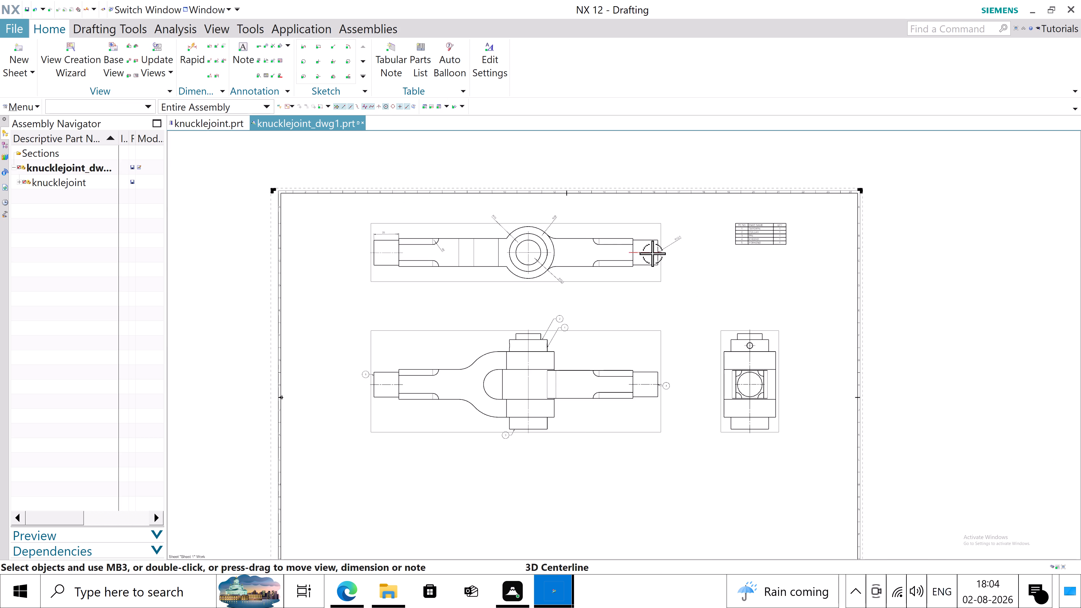
scroll(653, 253, "up", 2)
scroll(542, 223, "down", 2)
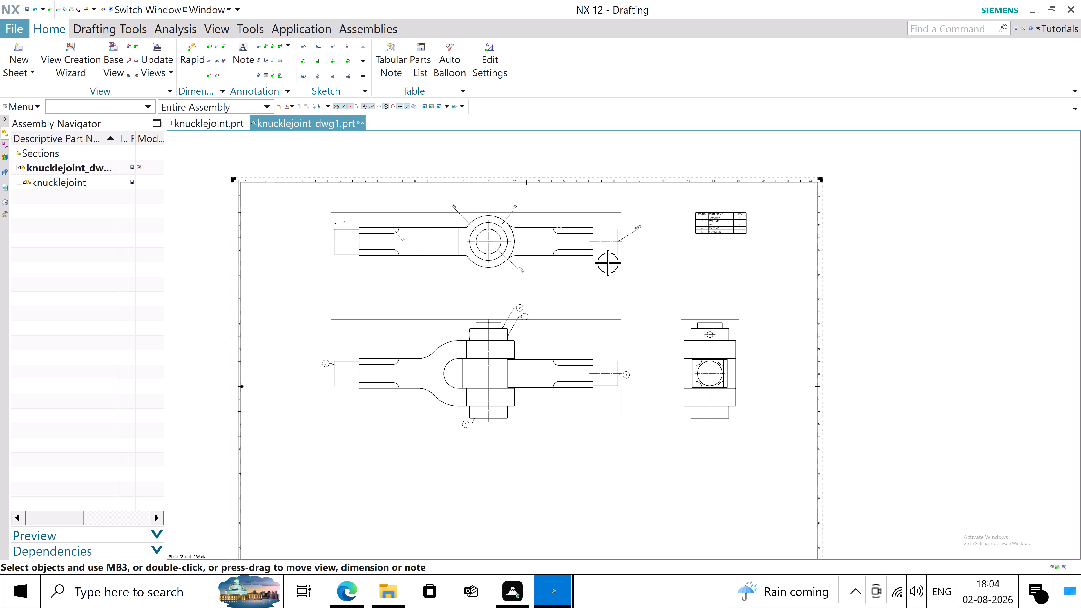
scroll(623, 265, "up", 1)
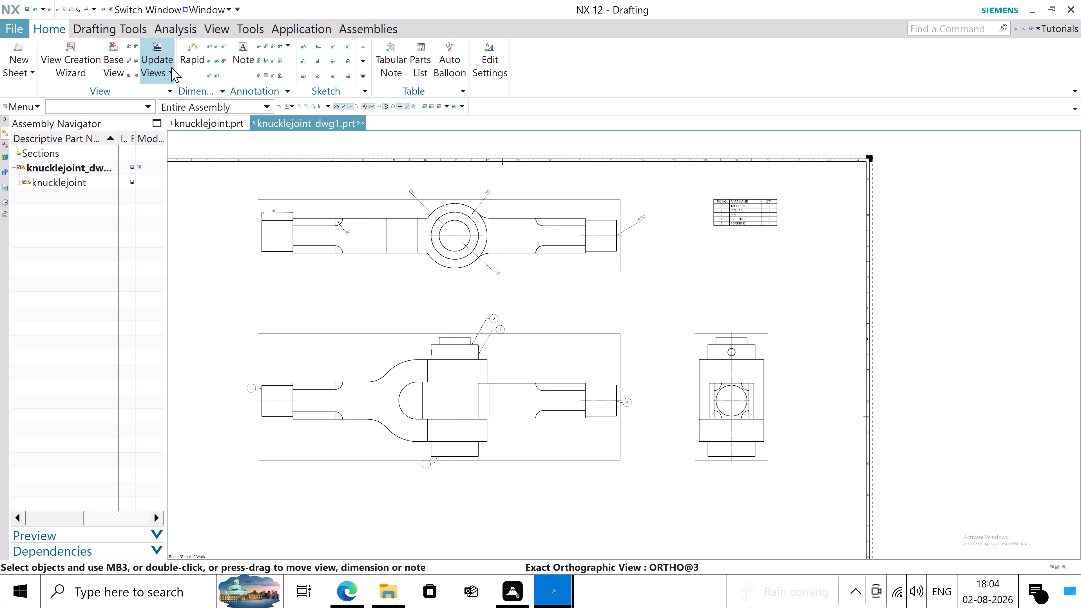
left_click(187, 61)
left_click(178, 138)
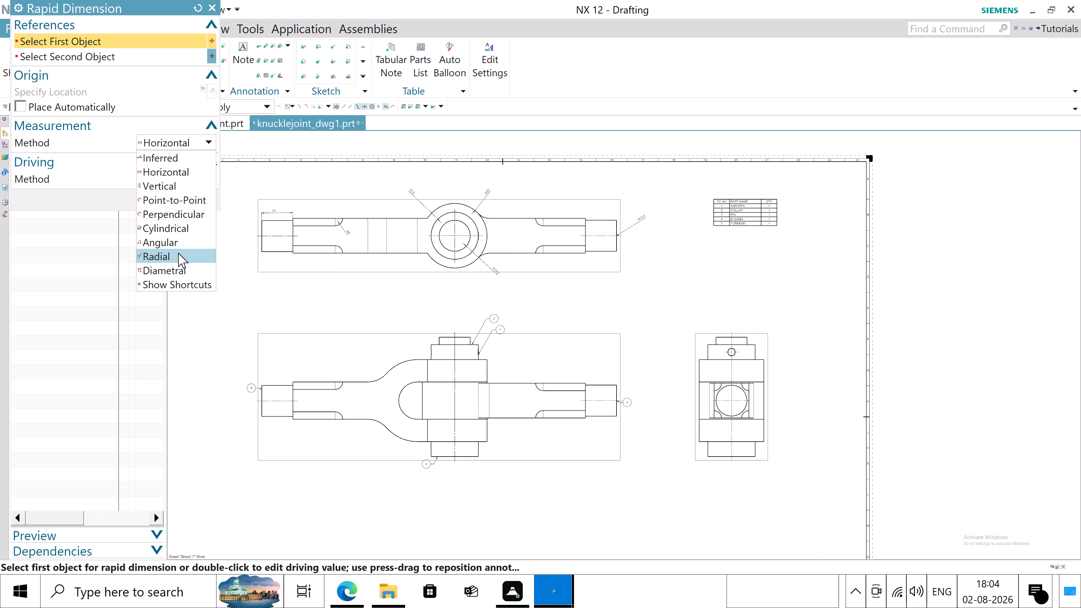
left_click(178, 253)
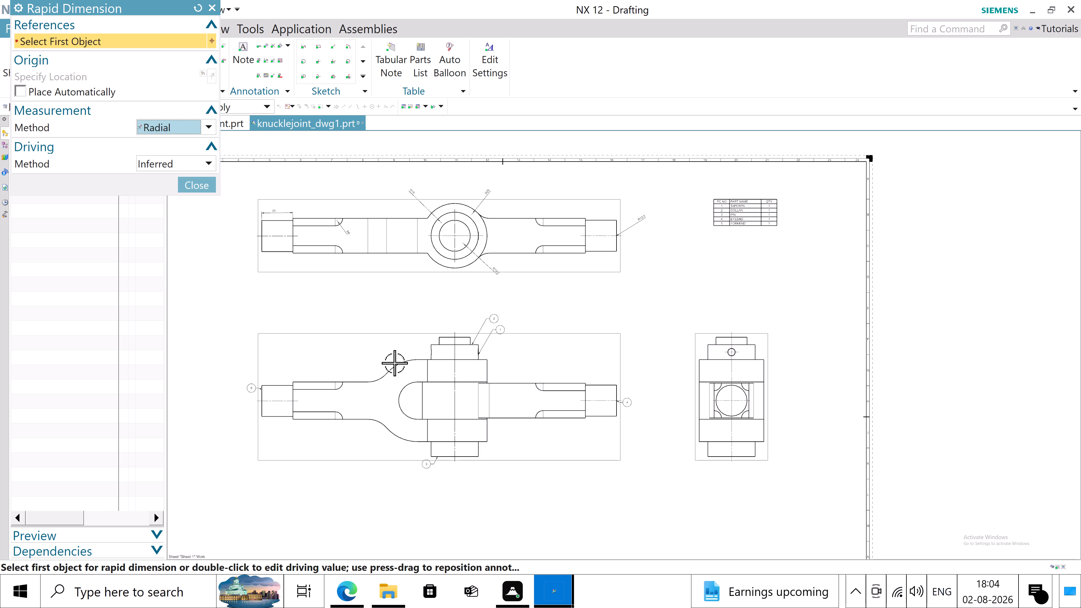
scroll(397, 365, "up", 4)
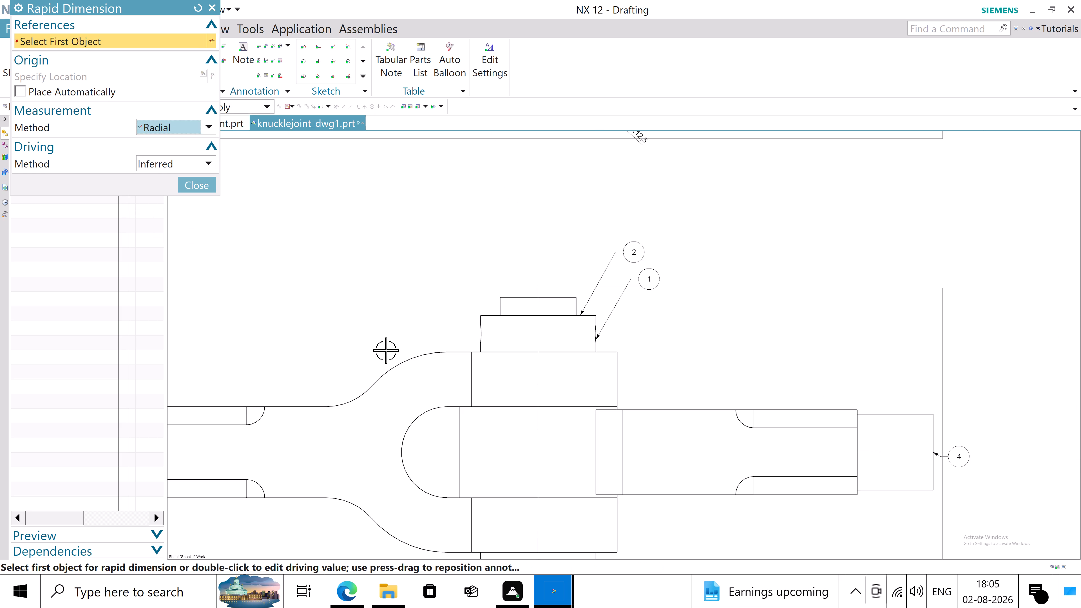
left_click(390, 368)
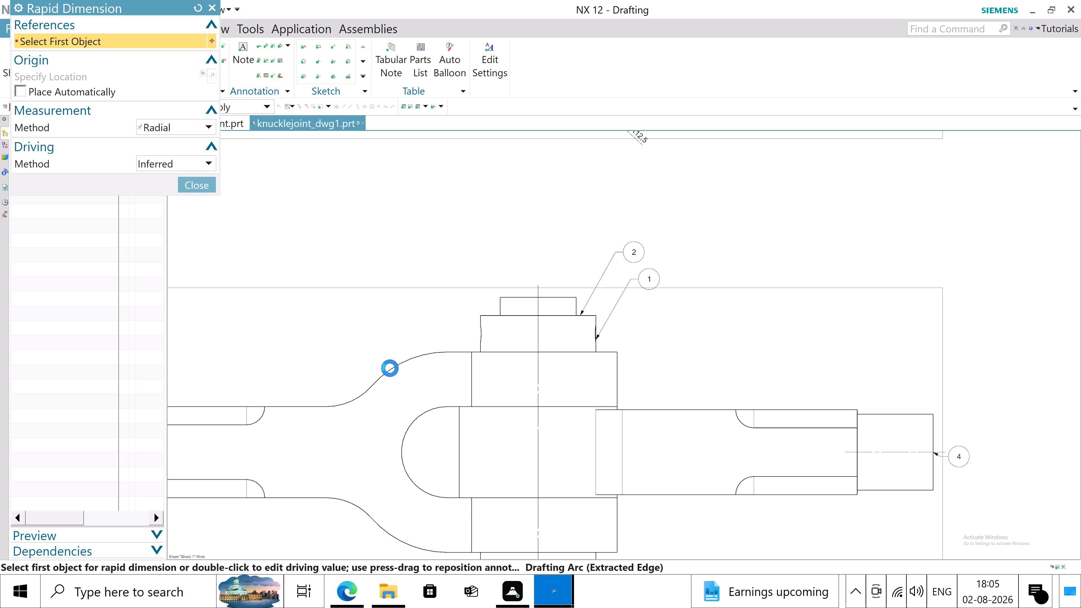
left_click(368, 346)
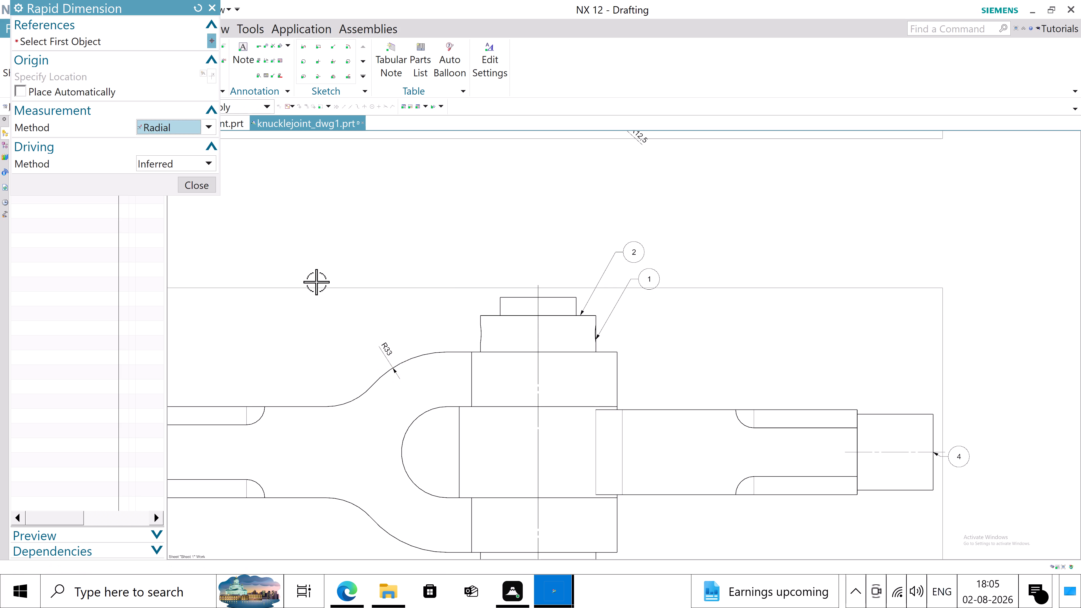
left_click(201, 180)
Add a radial Rapid Dimension to the inner semicircular arc of the fork's slot in the lower view, placed inside the slot.
scroll(392, 234, "down", 1)
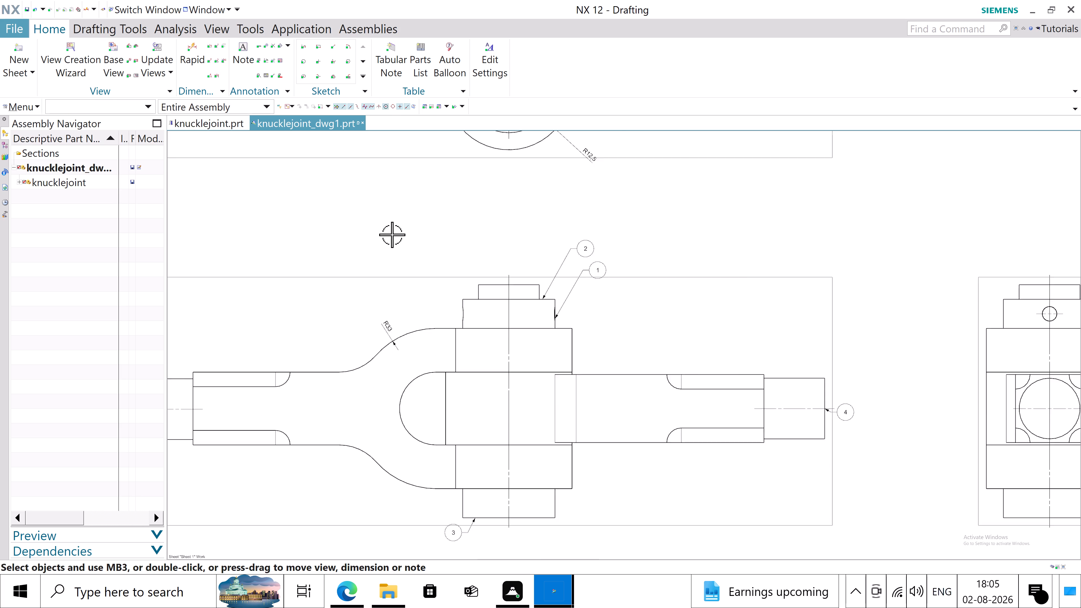
scroll(392, 234, "down", 1)
scroll(460, 323, "up", 3)
scroll(370, 267, "down", 2)
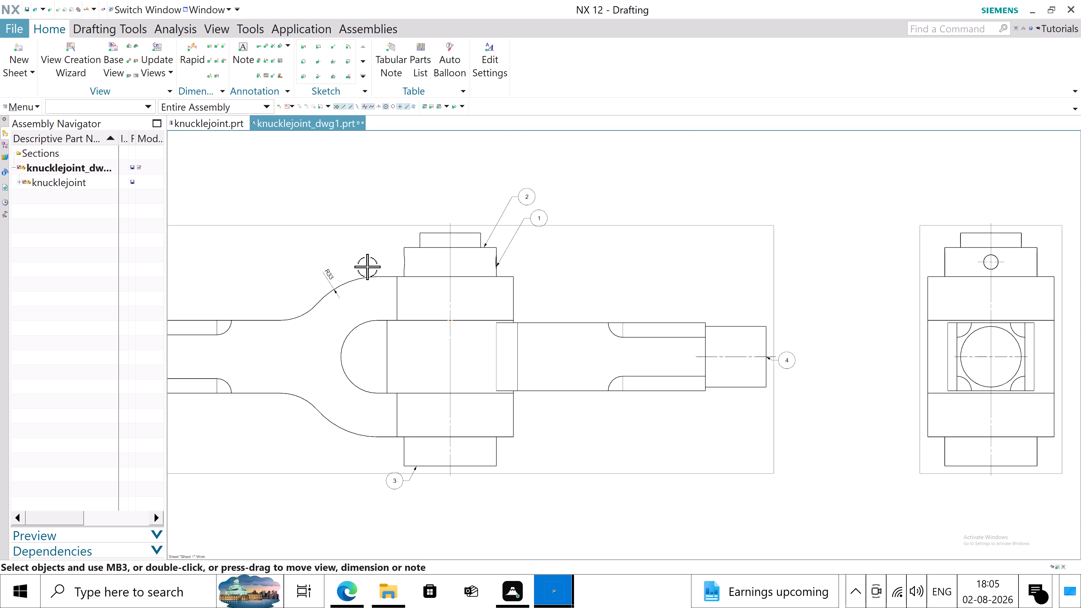
left_click(181, 53)
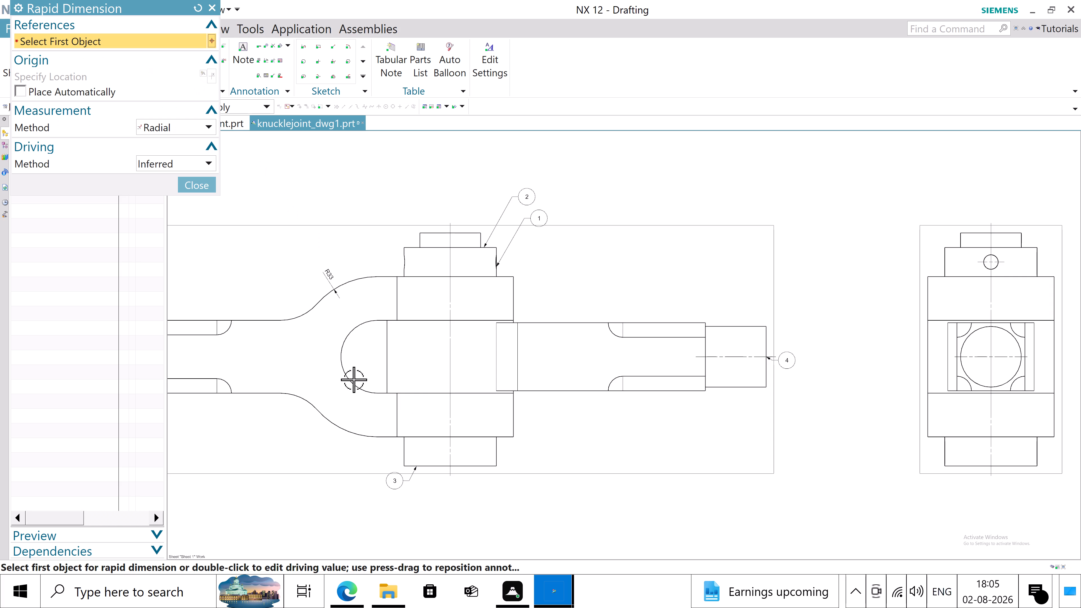
left_click(341, 358)
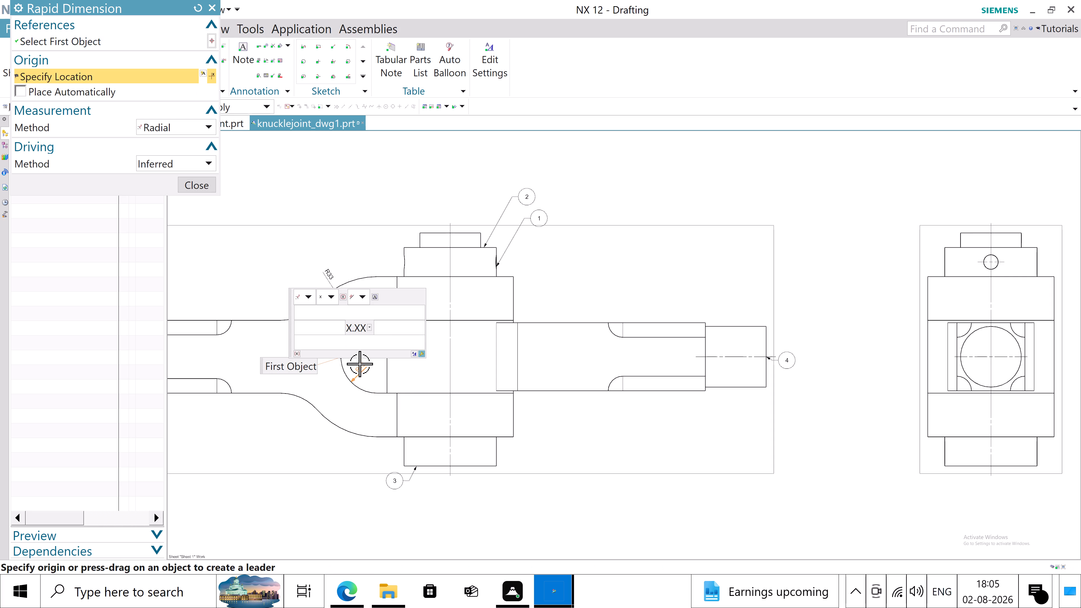
left_click(359, 366)
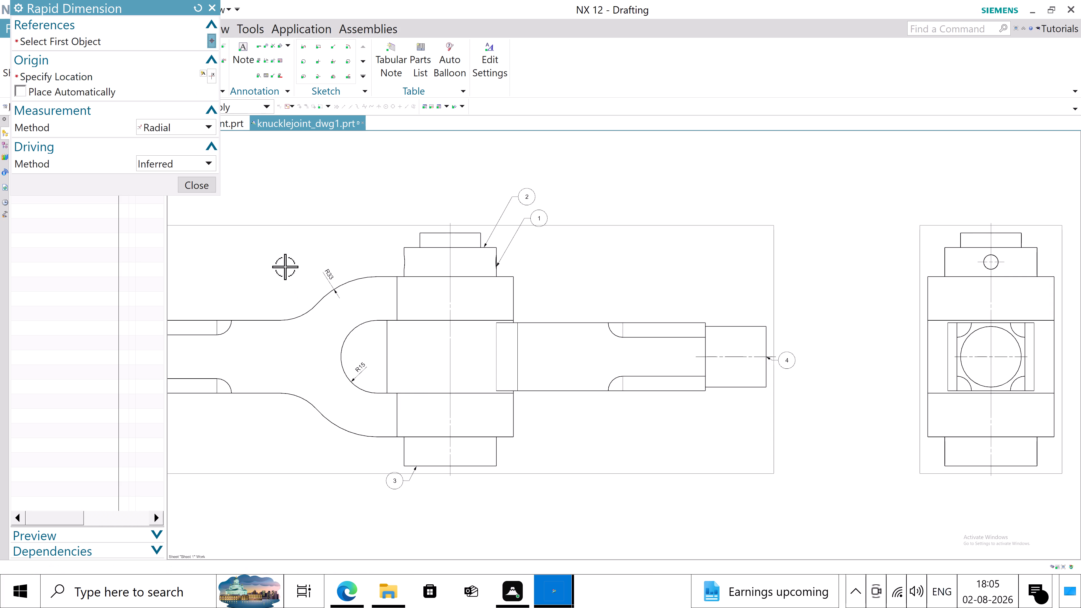
left_click(205, 188)
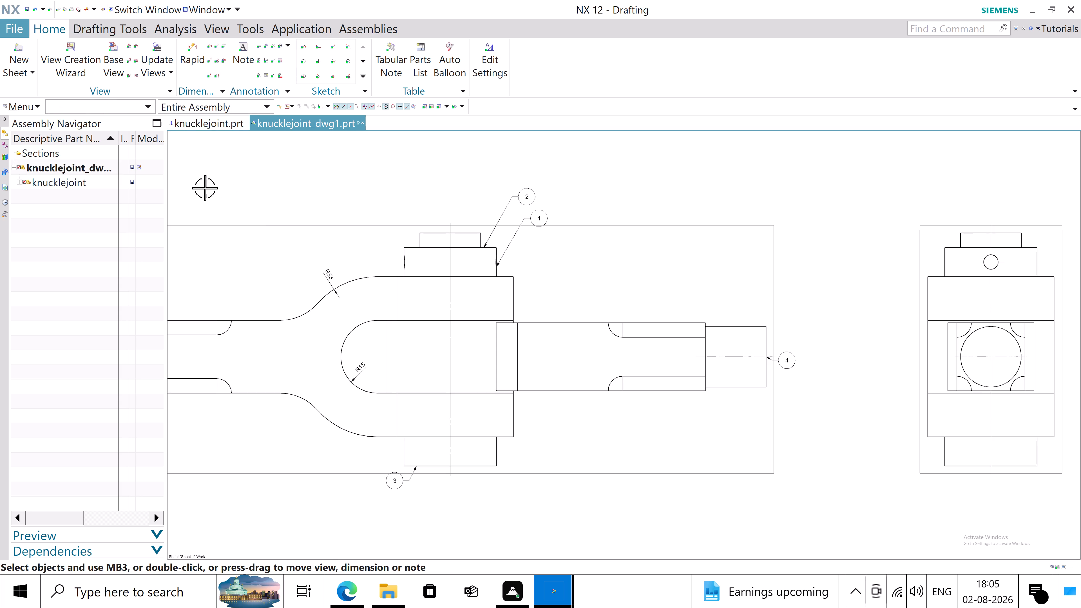
Move the lower front view, together with its aligned side view, further down the sheet, clear of the upper view.
scroll(622, 297, "down", 3)
scroll(494, 372, "down", 1)
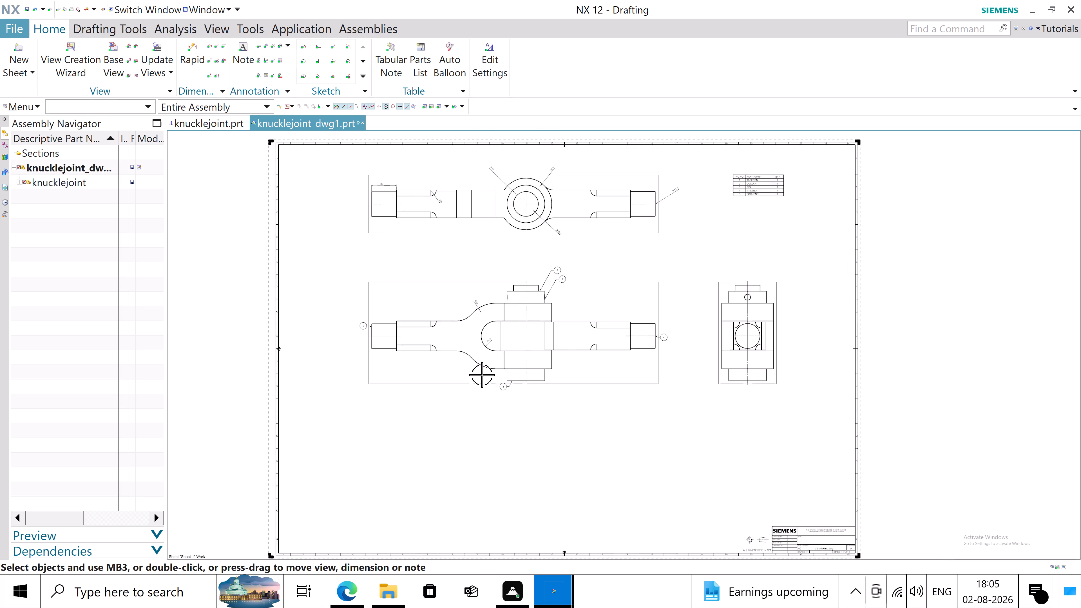
scroll(482, 375, "down", 1)
scroll(647, 293, "up", 1)
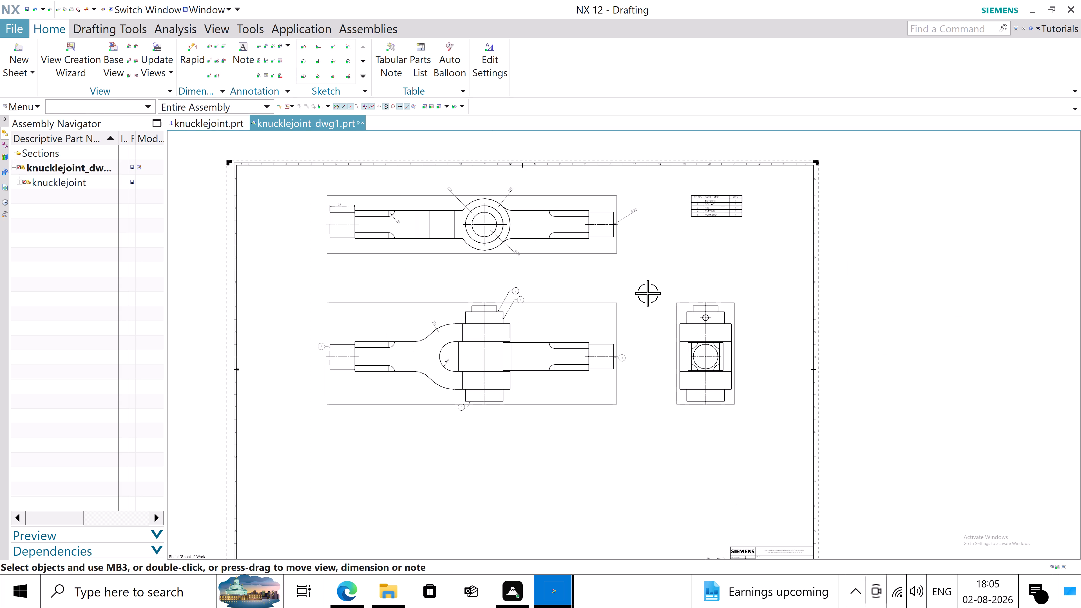
scroll(760, 350, "up", 2)
scroll(760, 350, "down", 2)
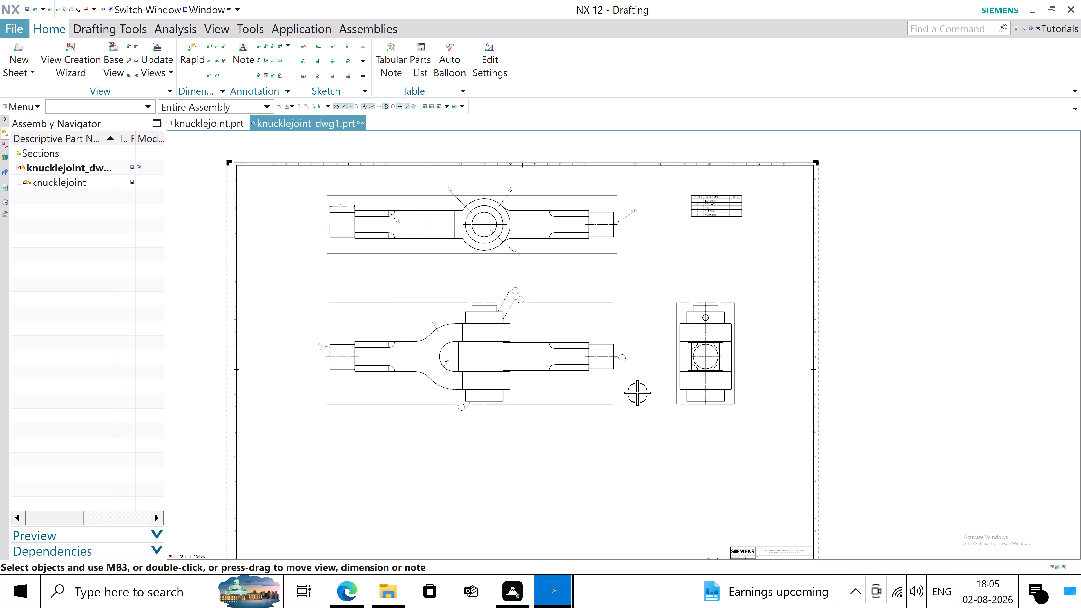
left_click_drag(615, 405, 615, 468)
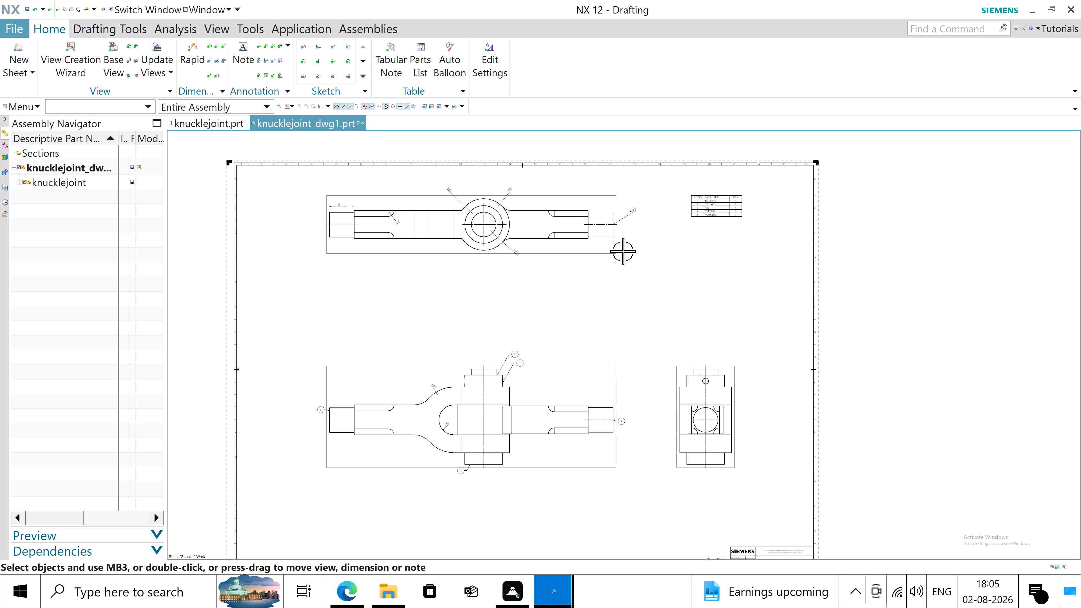
Move the upper view straight down the sheet, closer to the front view and aligned above it.
left_click_drag(613, 250, 612, 302)
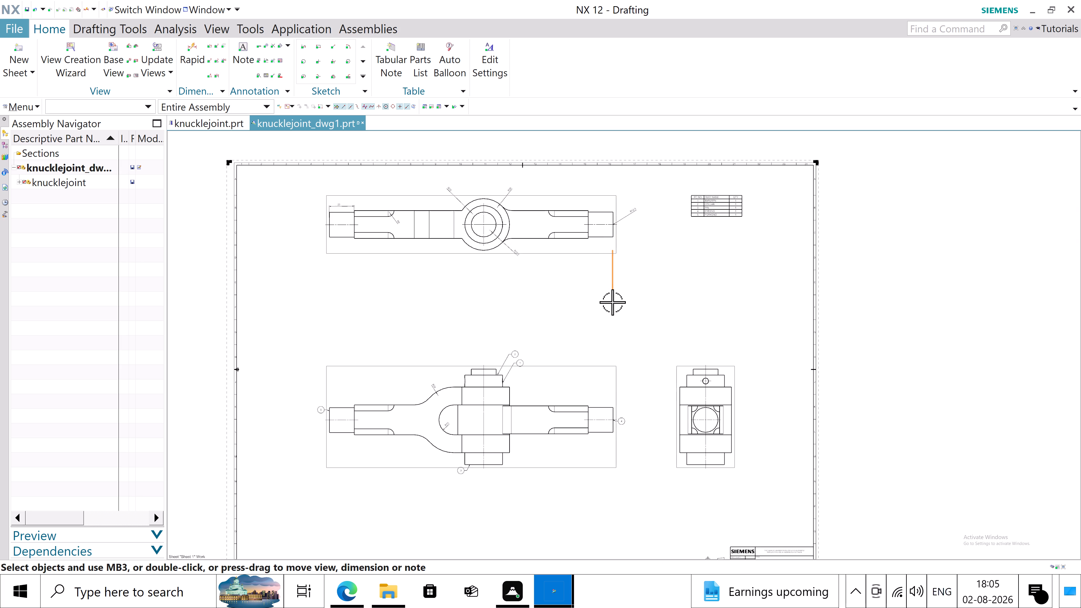
left_click_drag(612, 302, 612, 308)
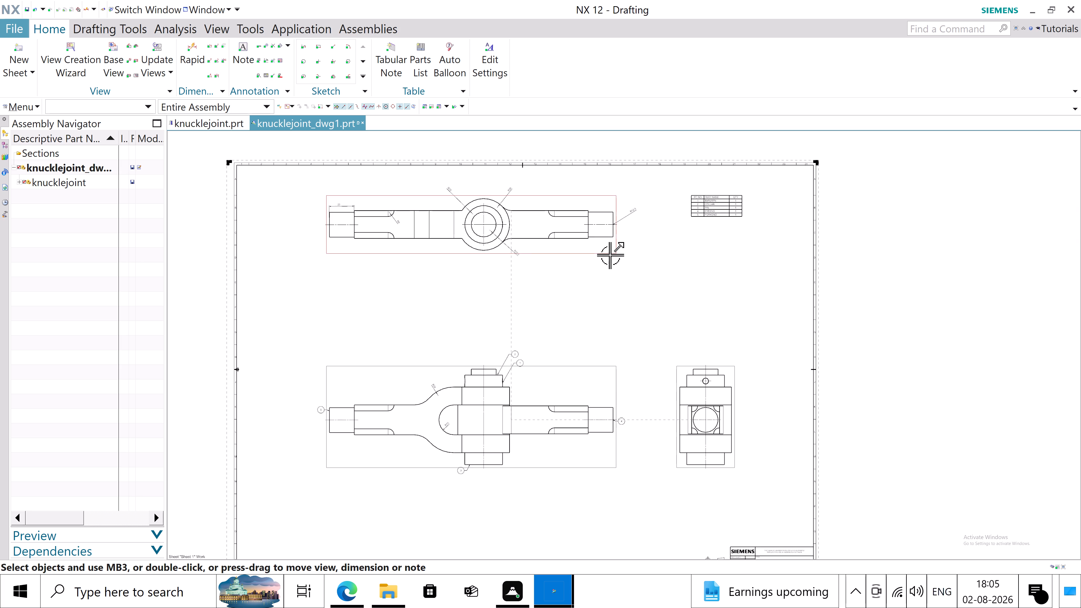
left_click_drag(610, 256, 611, 308)
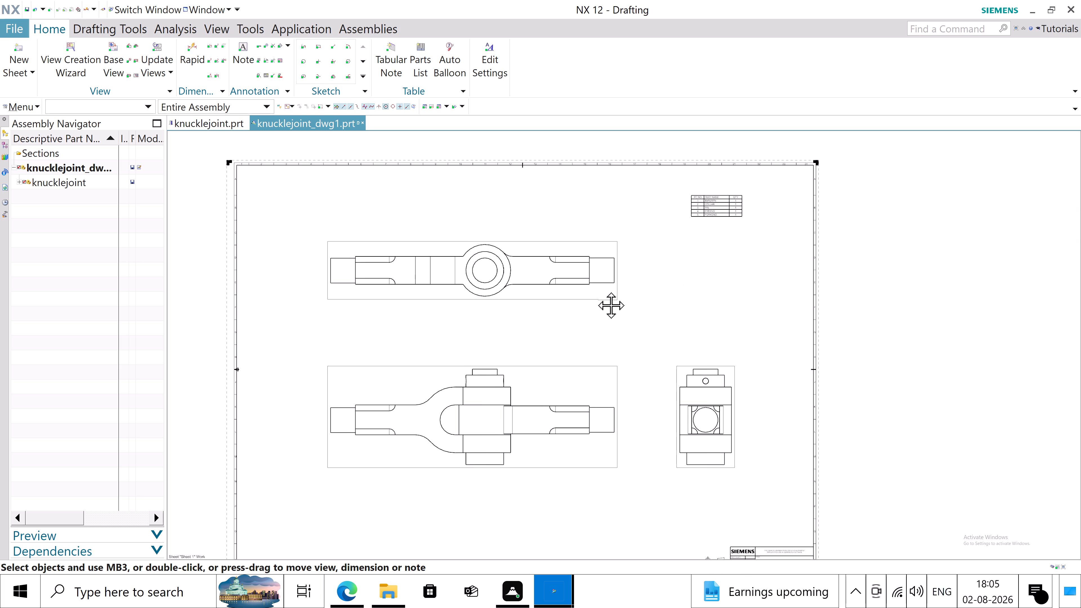
left_click_drag(611, 308, 611, 327)
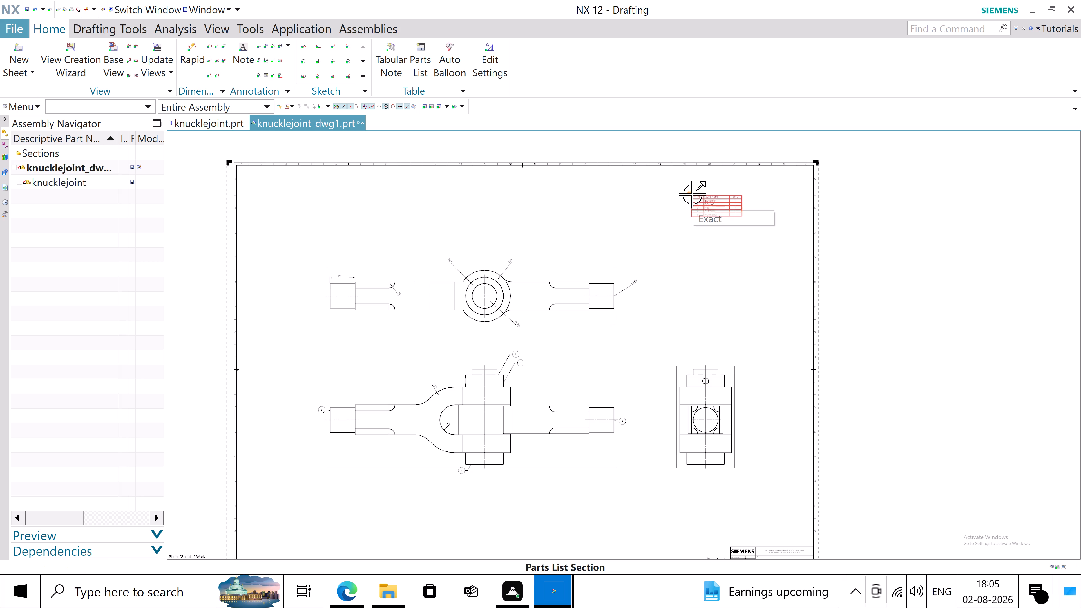
Move the parts list straight down the sheet, above the side view and level with the upper view.
left_click_drag(692, 194, 691, 290)
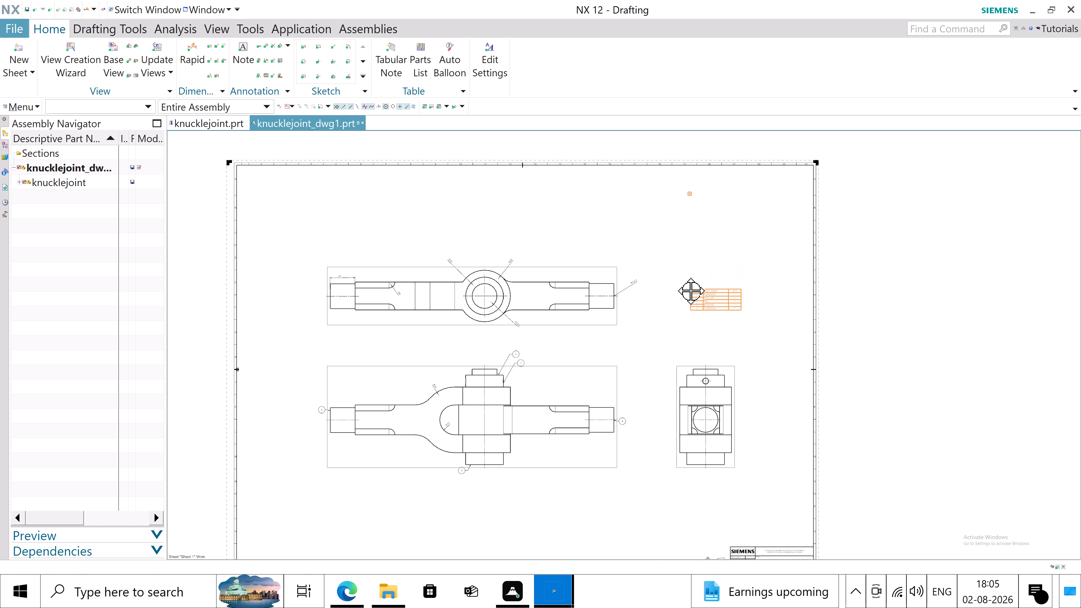
left_click_drag(691, 290, 691, 292)
left_click(654, 230)
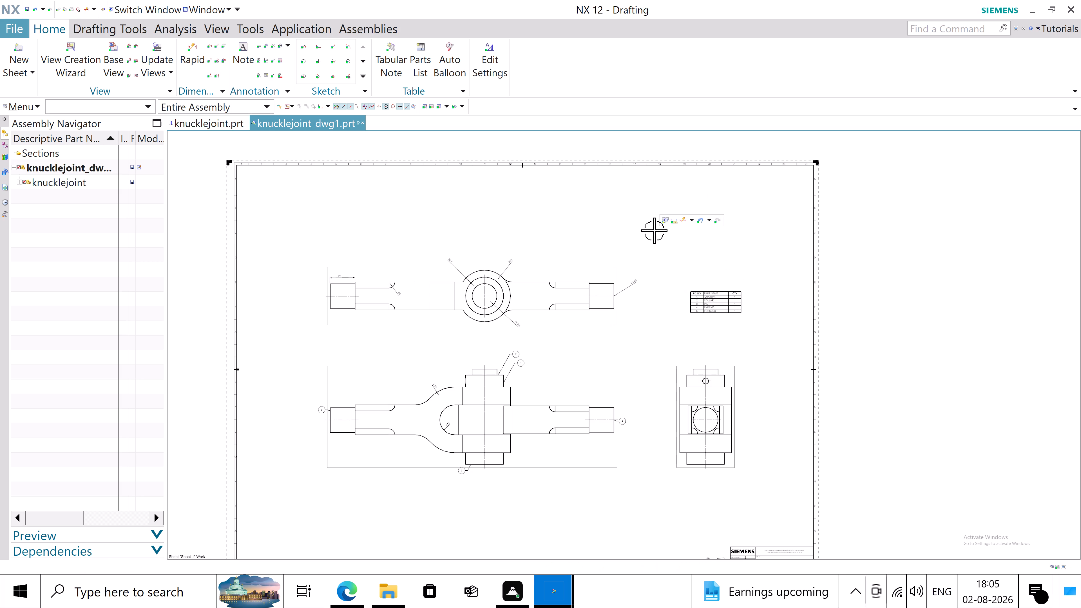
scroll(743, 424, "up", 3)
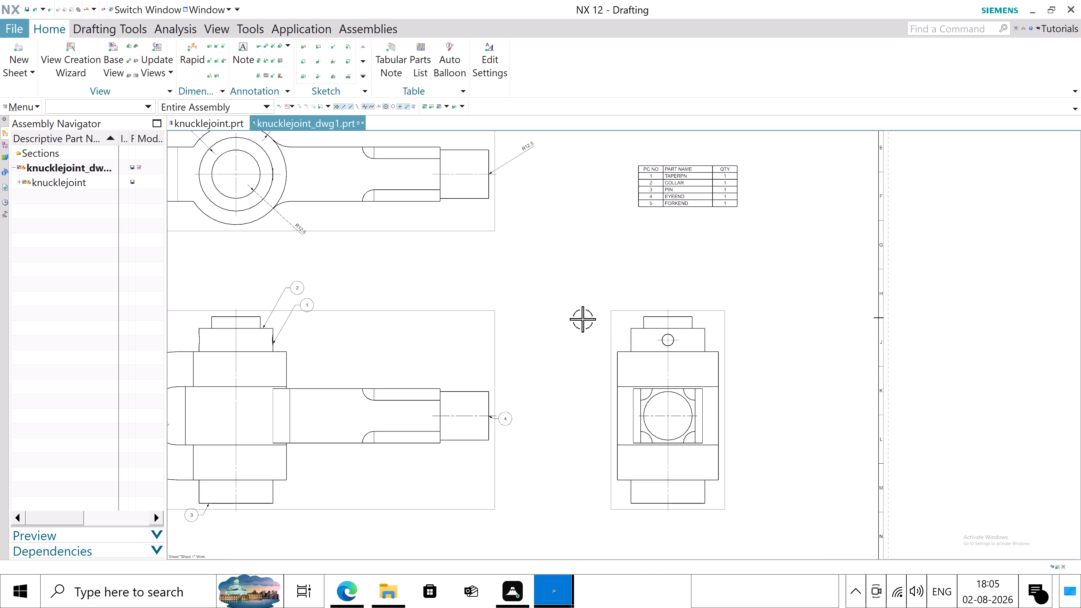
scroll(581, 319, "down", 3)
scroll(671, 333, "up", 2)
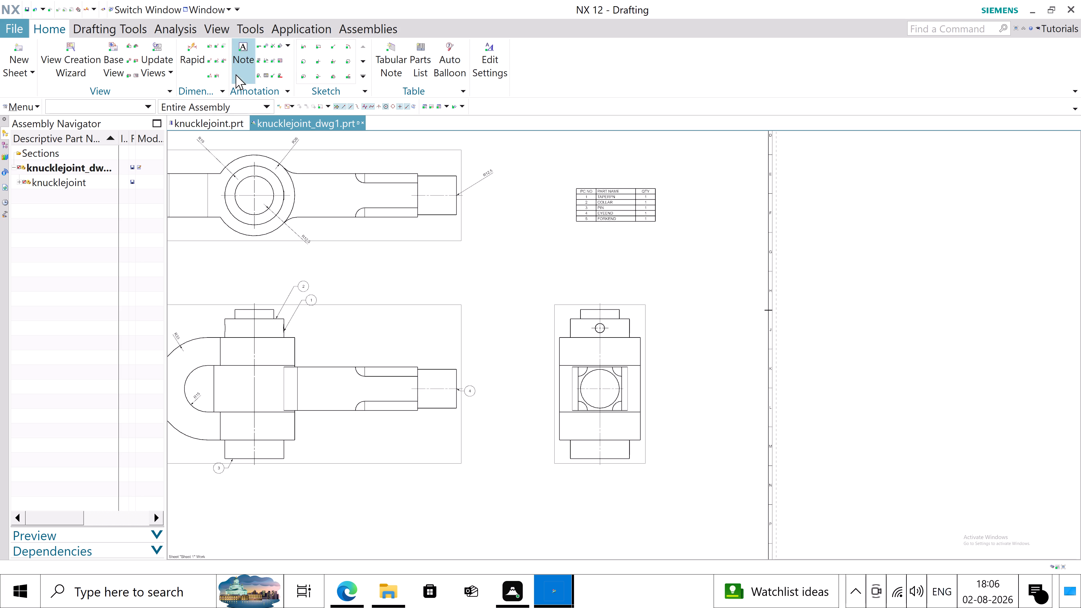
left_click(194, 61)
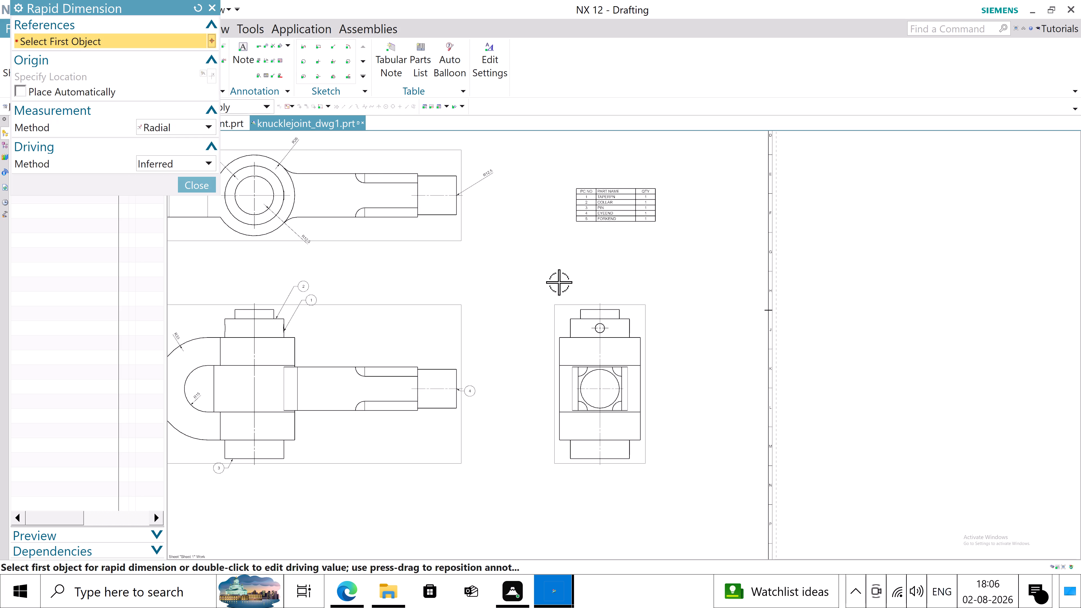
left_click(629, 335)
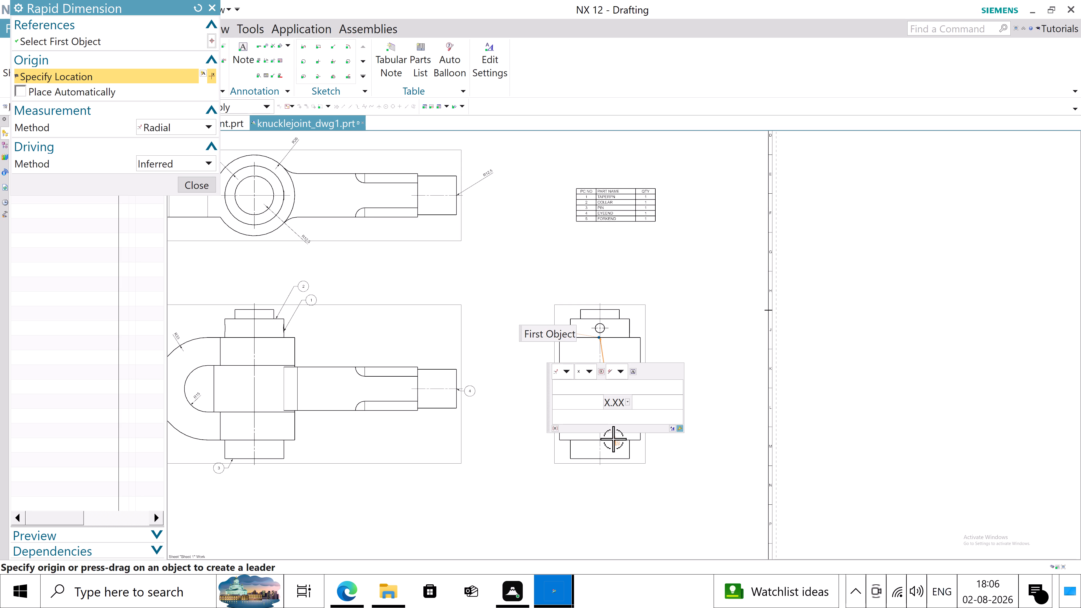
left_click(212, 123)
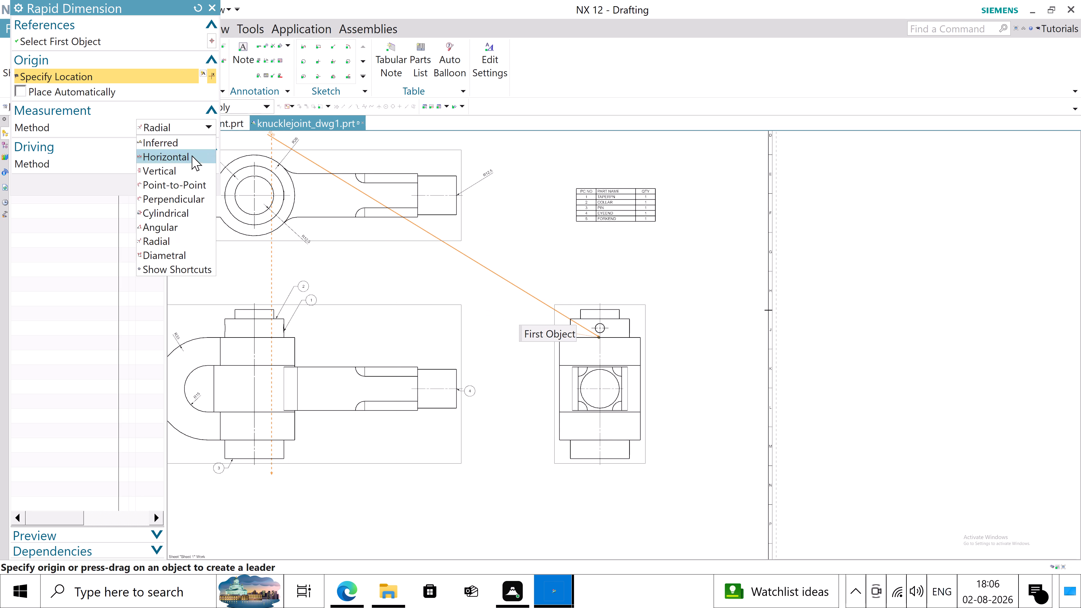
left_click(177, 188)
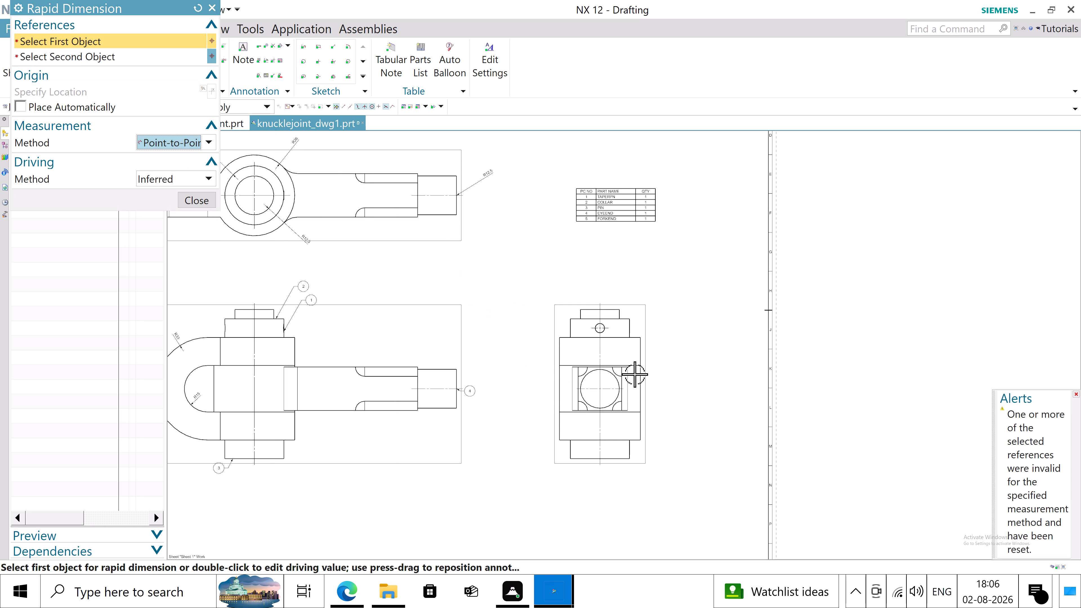
Add a radial Rapid Dimension to the small hole in the side view's collar, placed above and outside the collar.
scroll(628, 340, "up", 4)
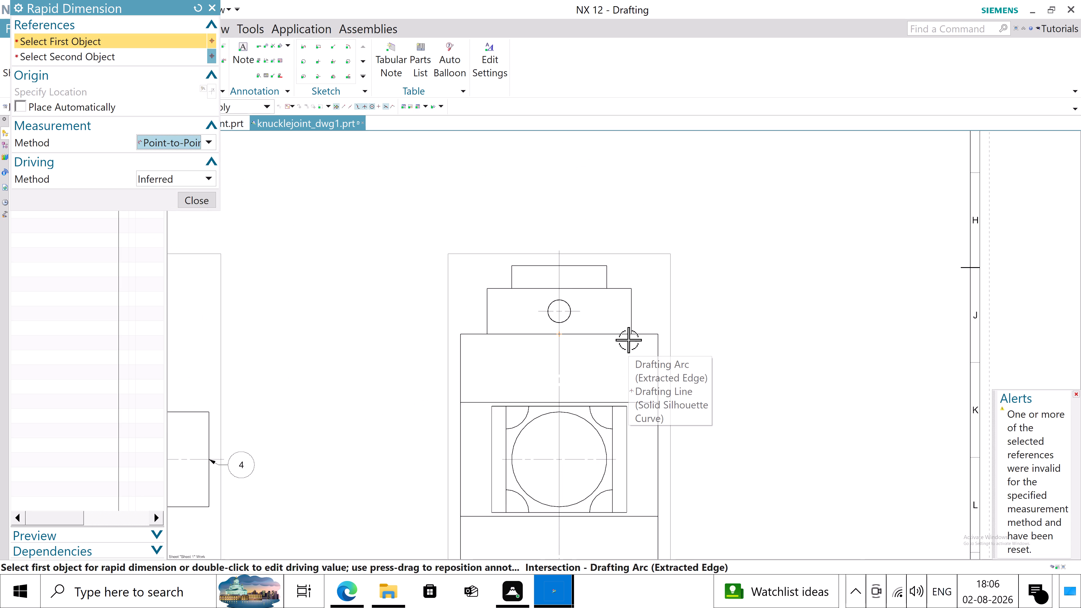
scroll(579, 289, "up", 3)
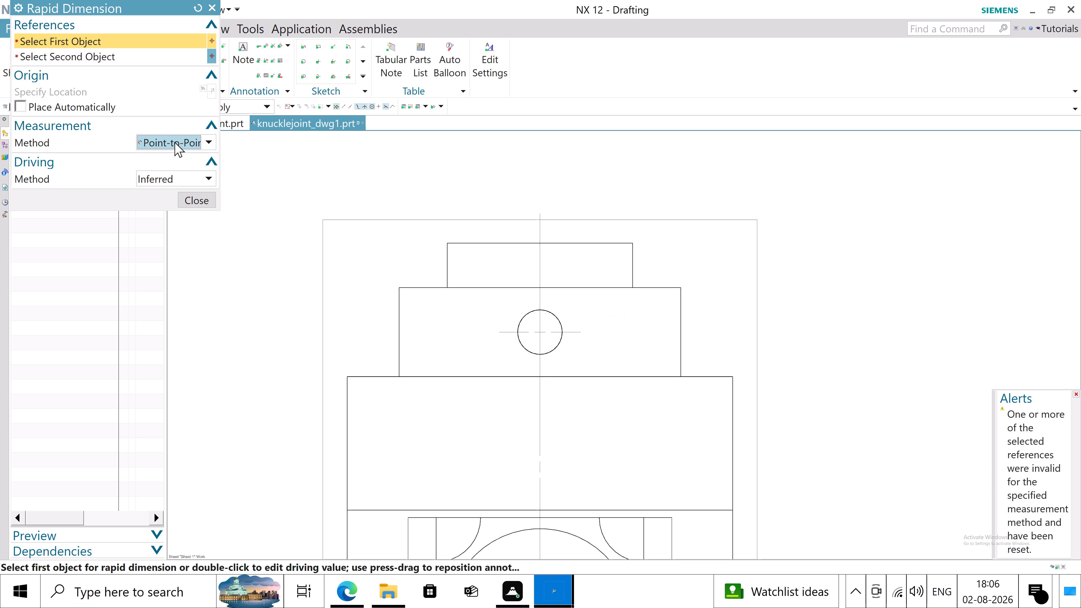
left_click(175, 142)
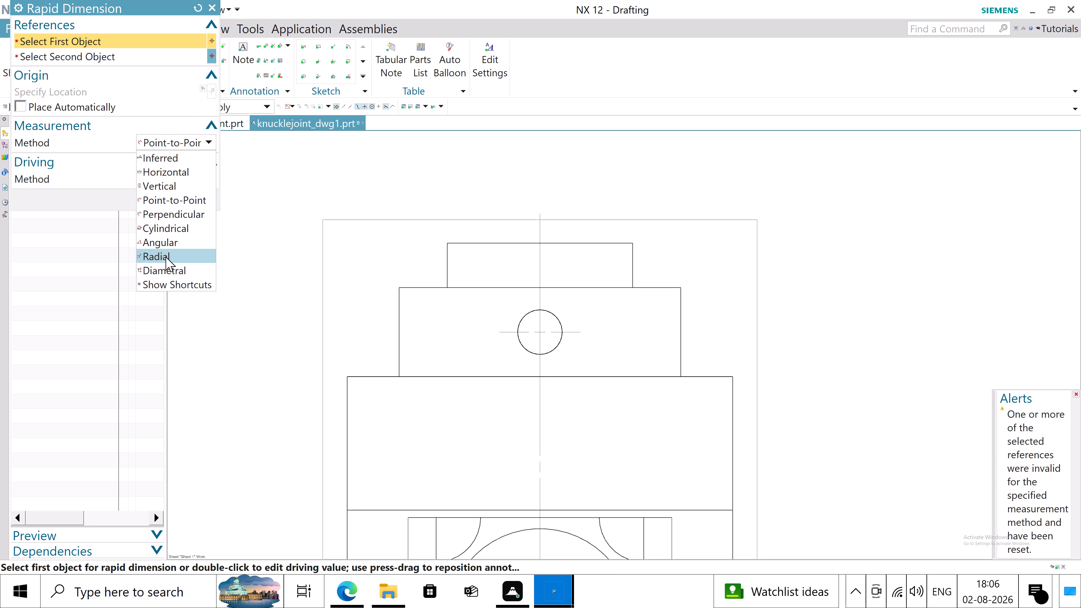
left_click(165, 258)
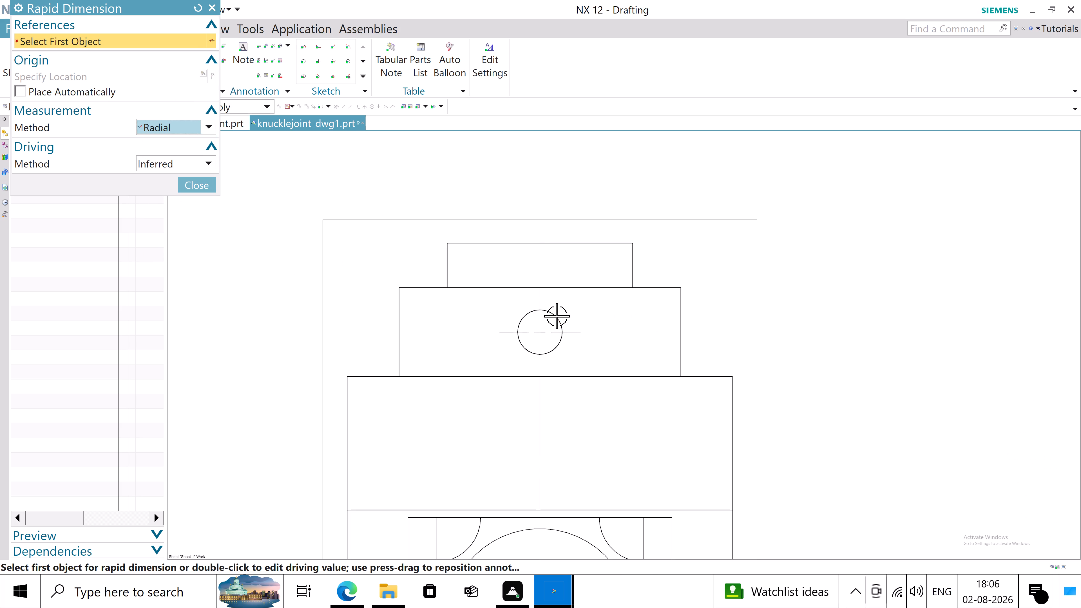
left_click(555, 317)
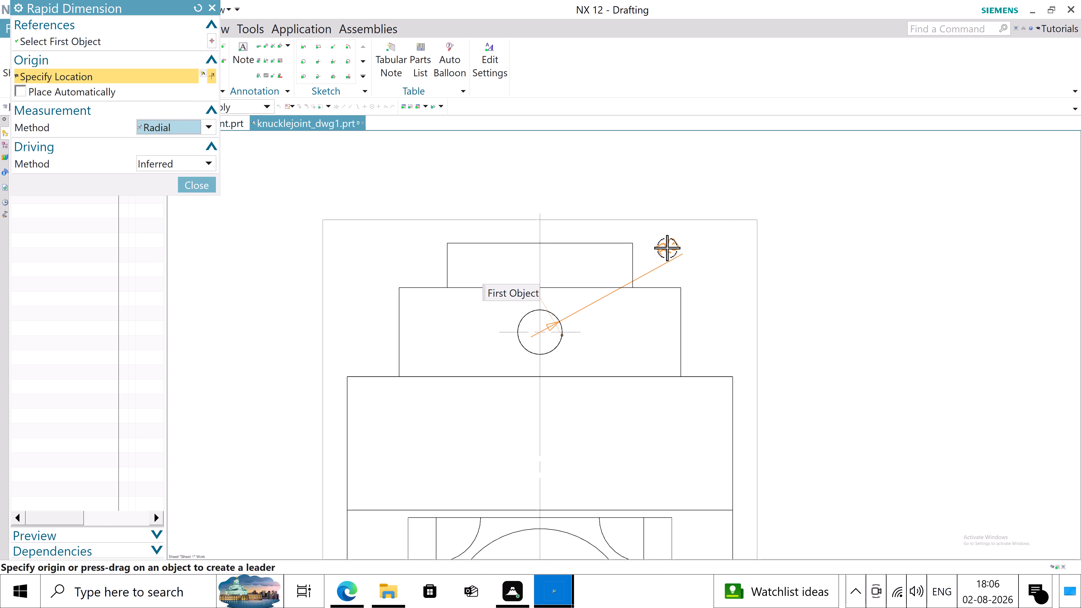
left_click(667, 248)
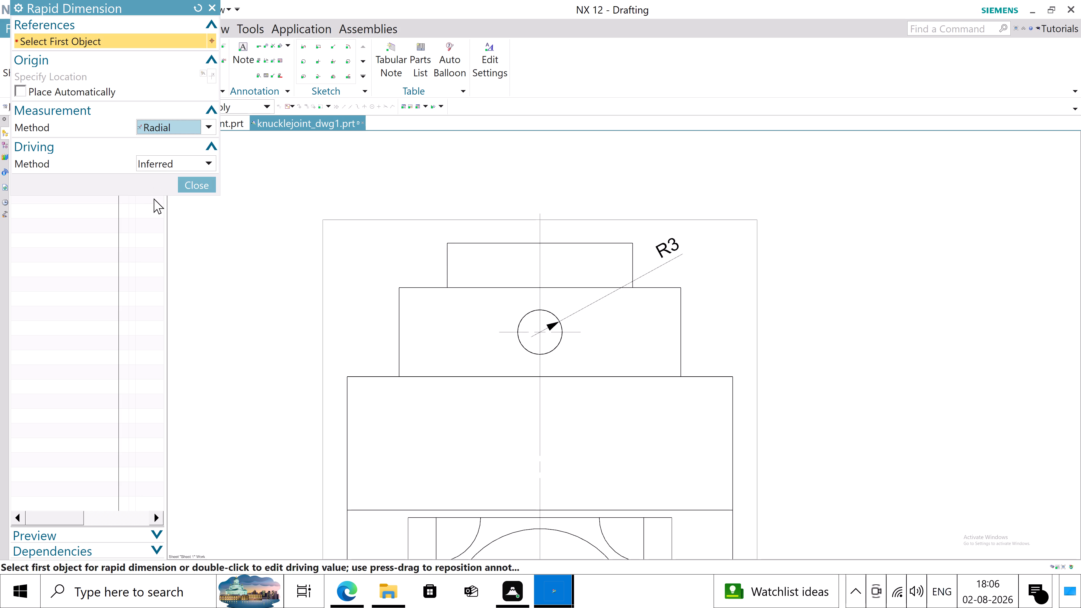
left_click(198, 186)
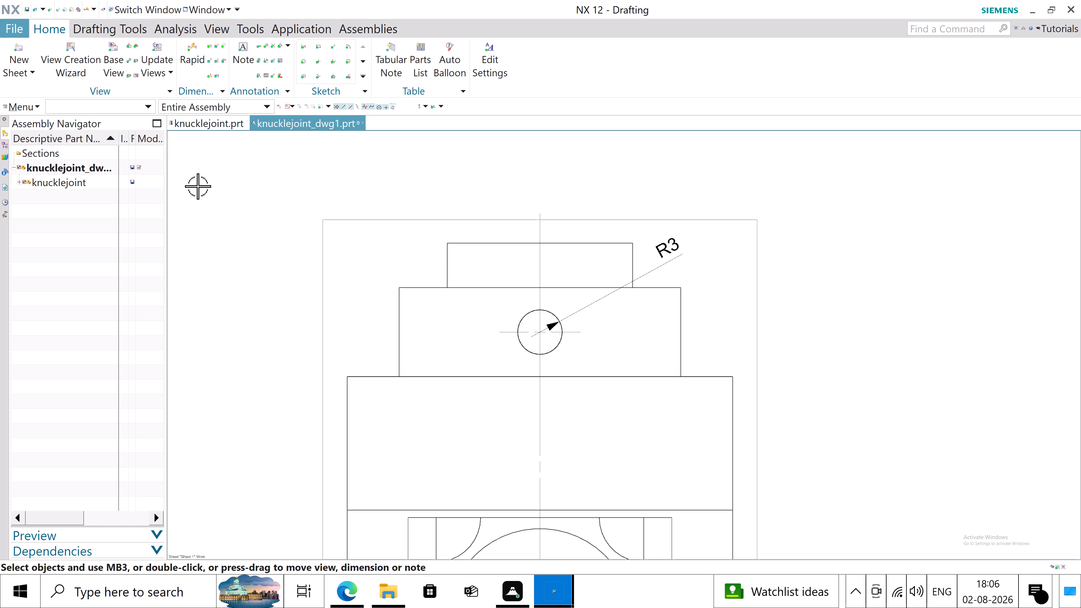
Save the knucklejoint_dwg1 drawing file.
scroll(378, 212, "down", 4)
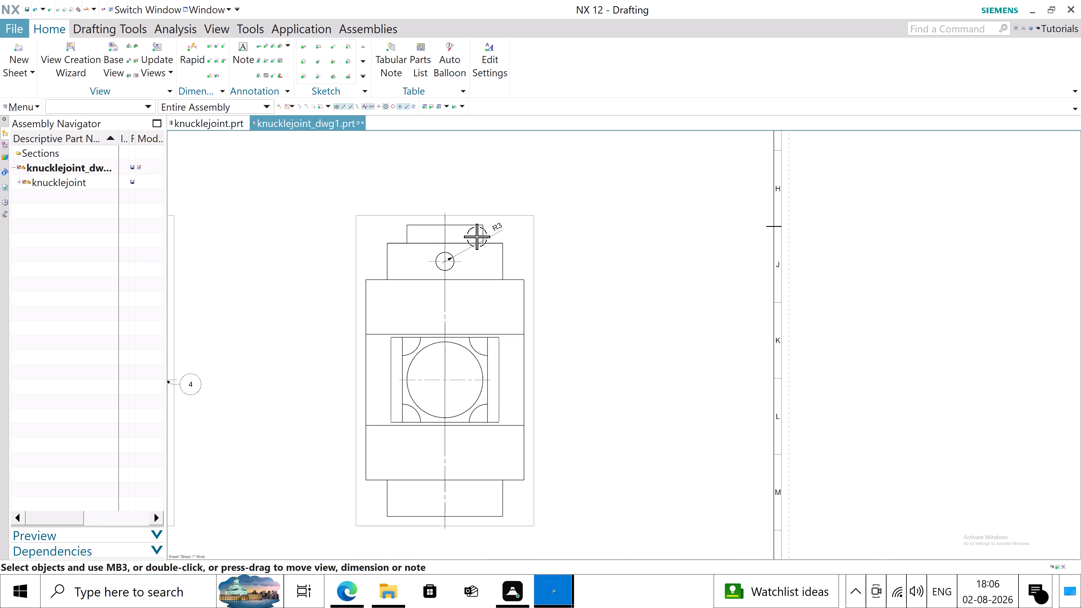
scroll(534, 251, "down", 6)
scroll(544, 271, "down", 3)
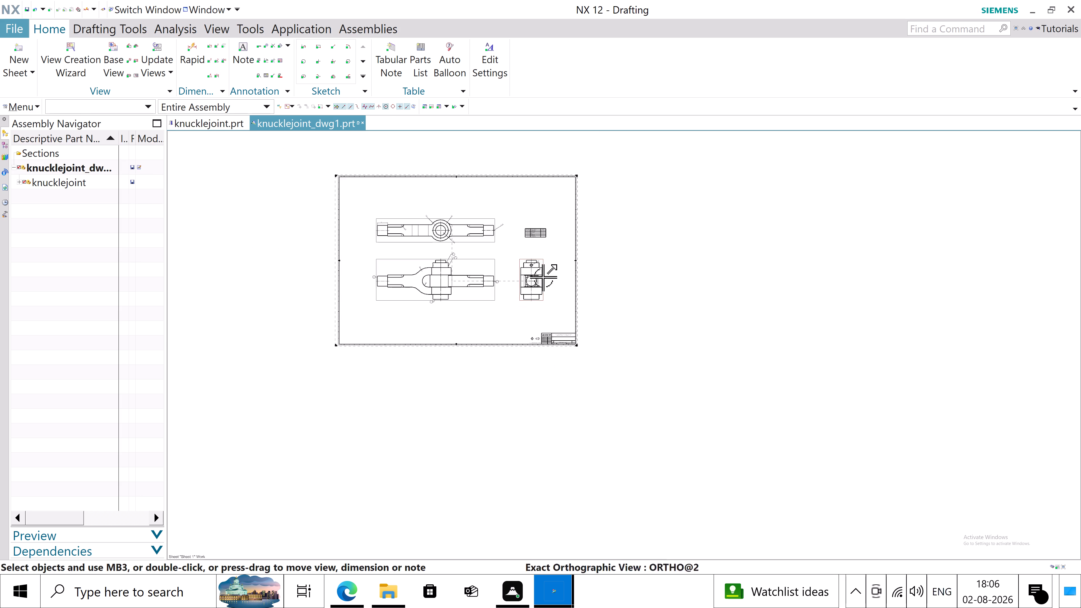
scroll(500, 158, "up", 2)
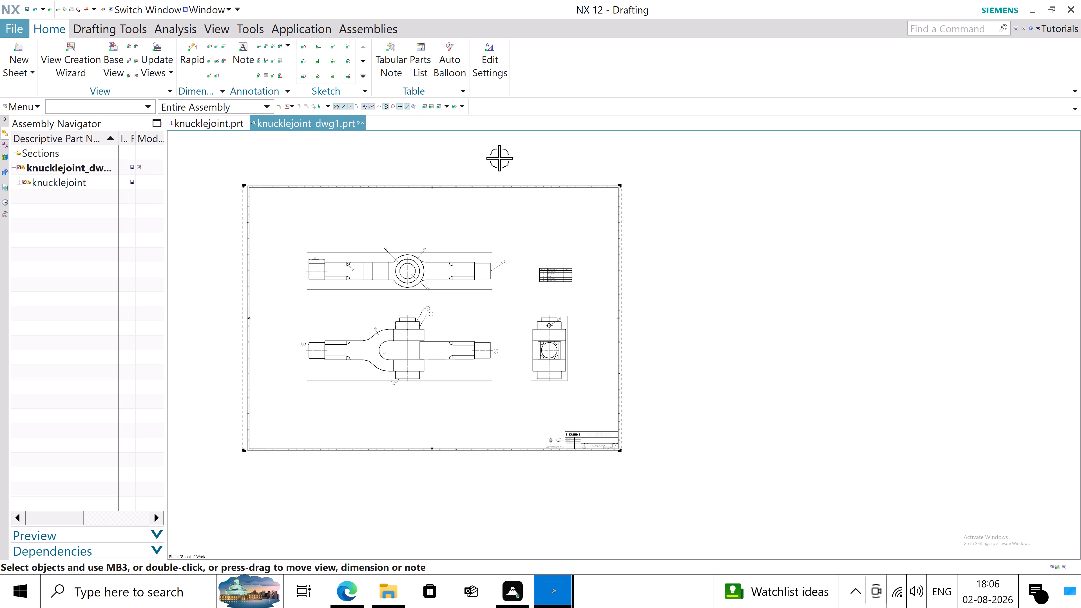
key("ctrl+s")
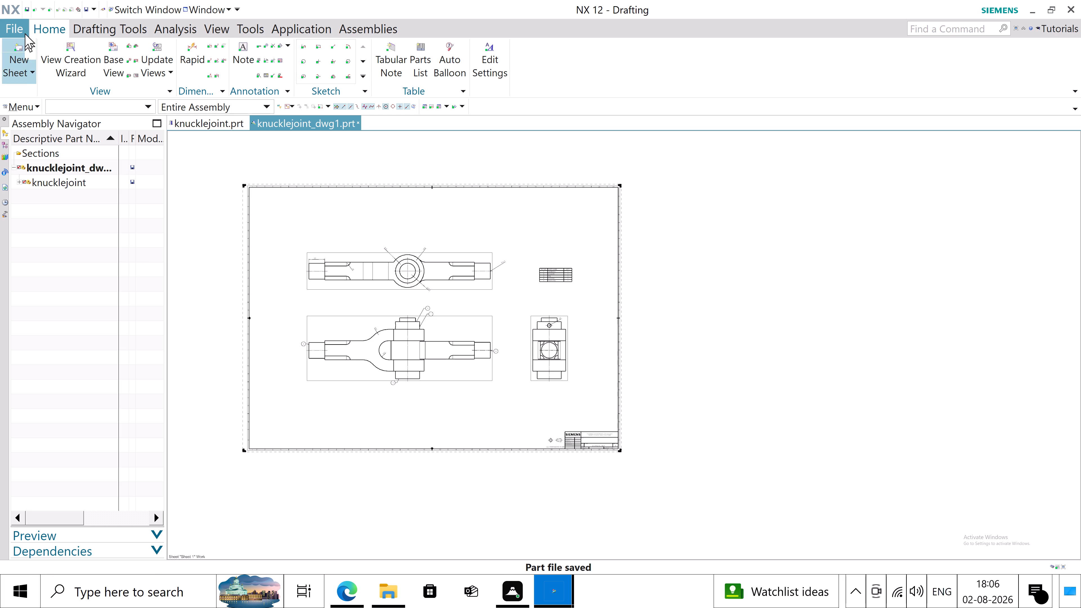
Plot Sheet 1 as a JPEG named draftingfileknucklejoint in the wheelsupportassembly folder, replacing the existing file.
key("ctrl+p")
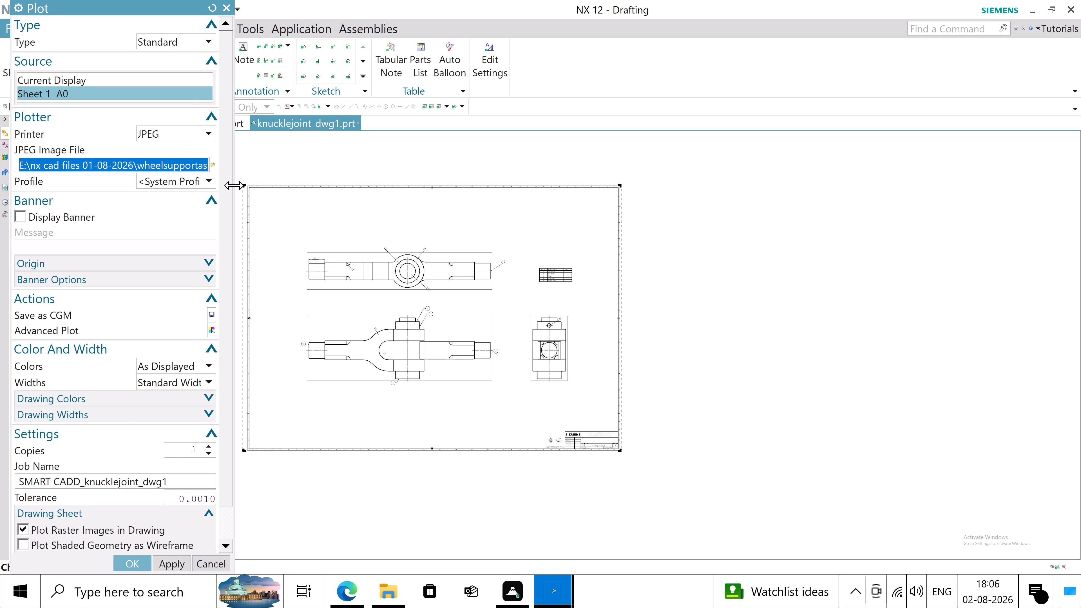
left_click(212, 161)
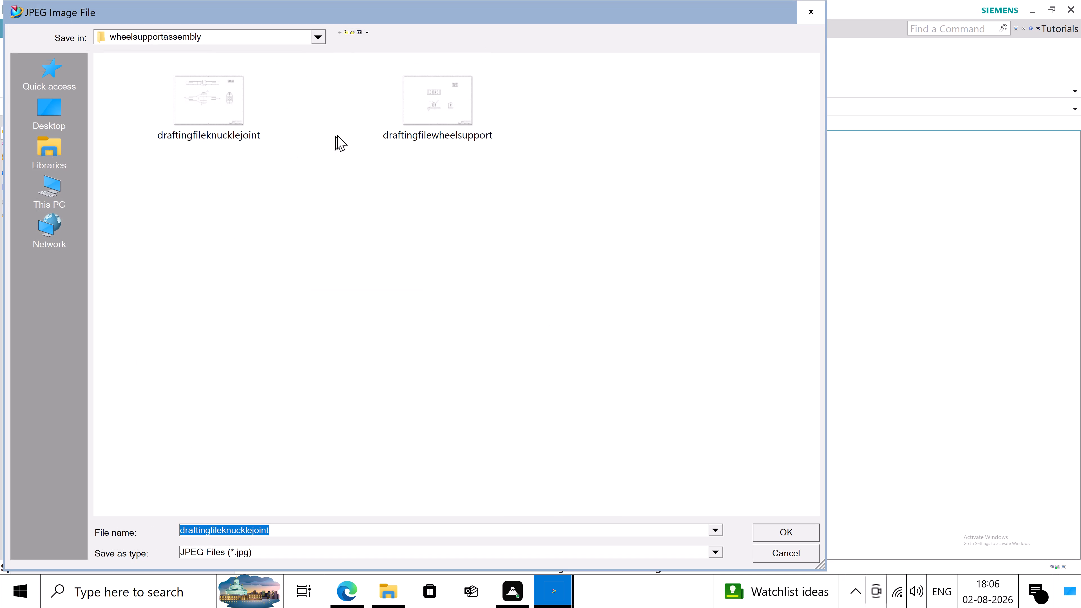
left_click(227, 119)
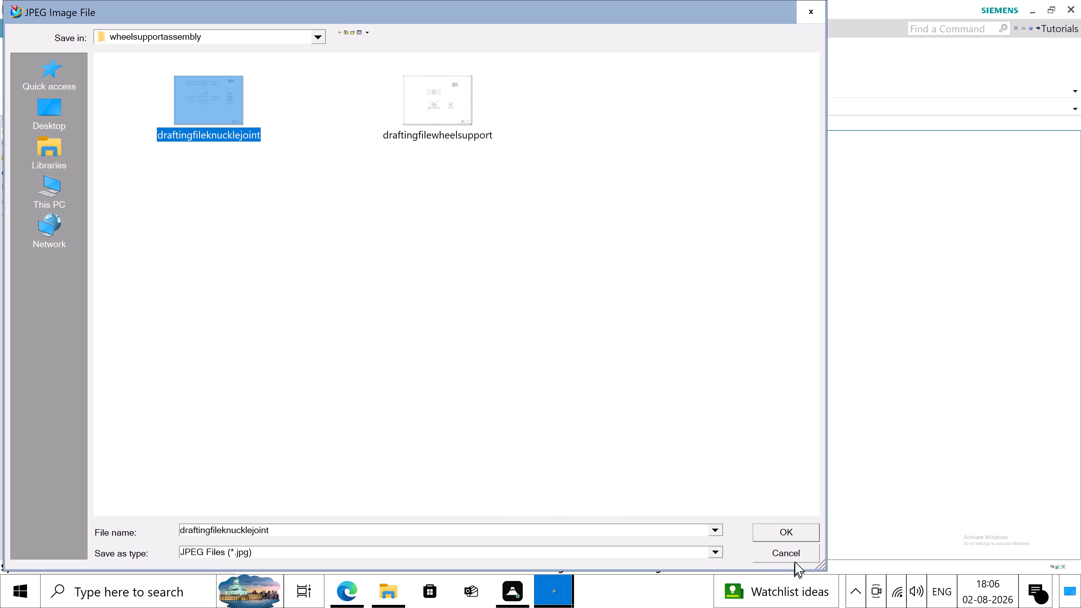
left_click(796, 531)
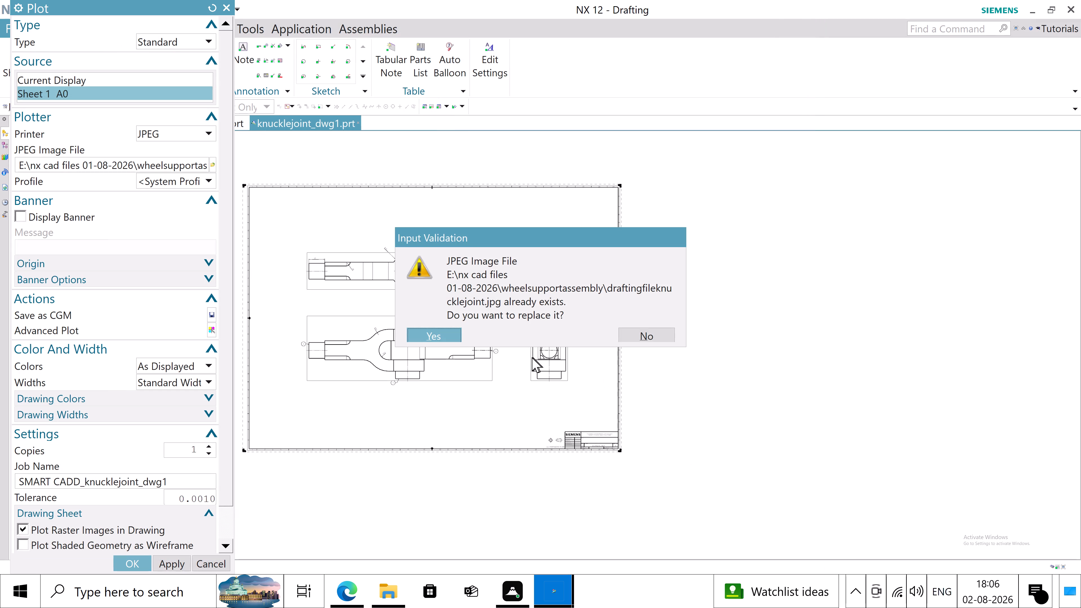
left_click(445, 333)
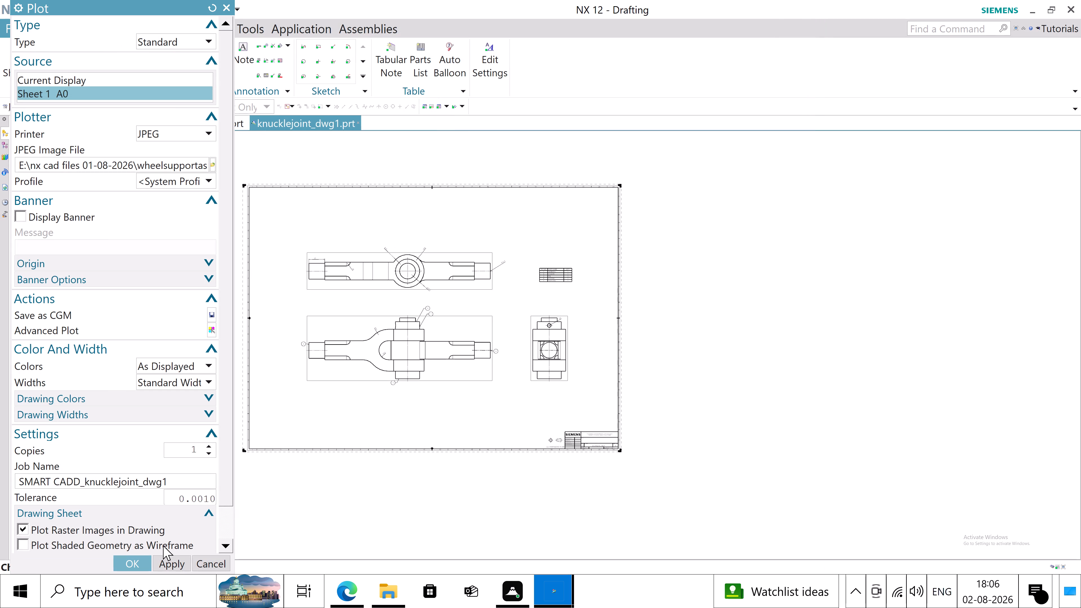
left_click(137, 564)
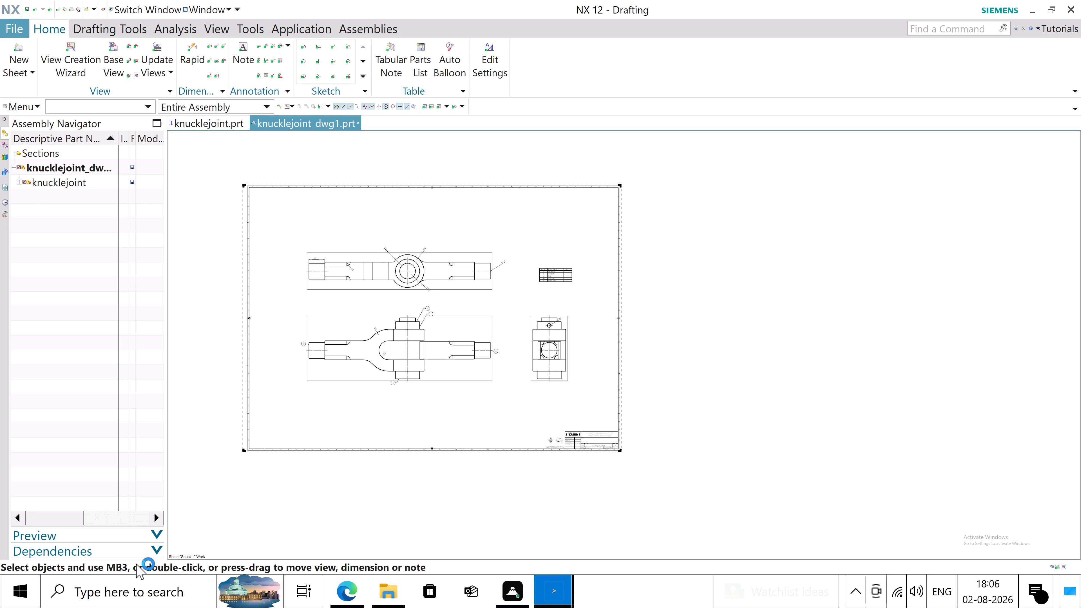
scroll(412, 412, "down", 1)
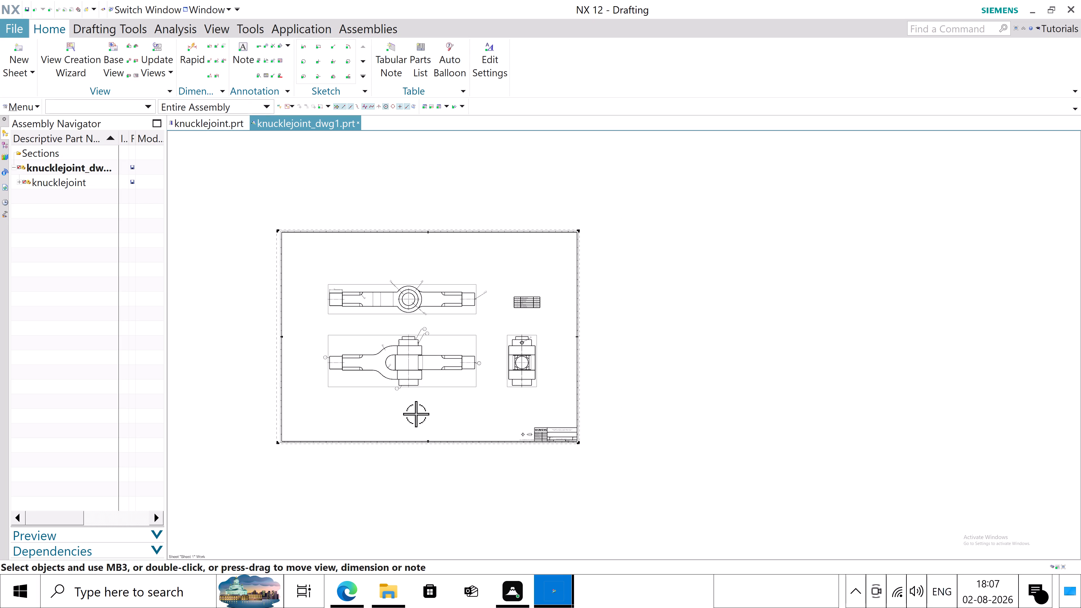